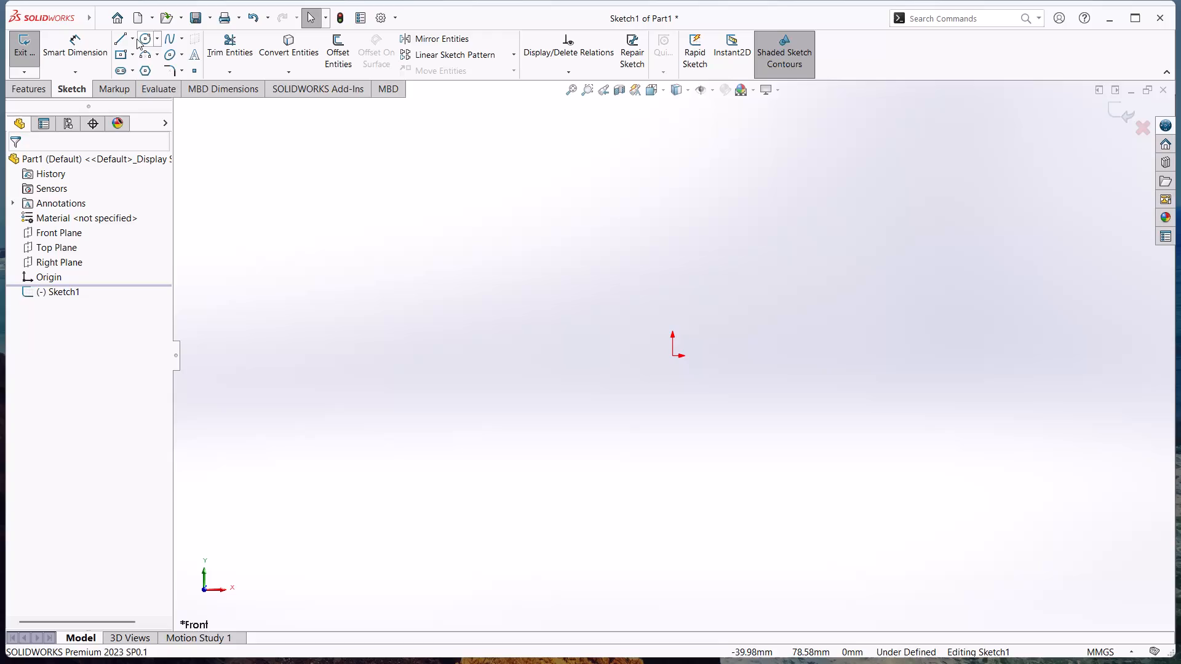
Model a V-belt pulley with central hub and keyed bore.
Sketch infinite-length vertical and horizontal construction centerlines through the origin.
left_click(135, 38)
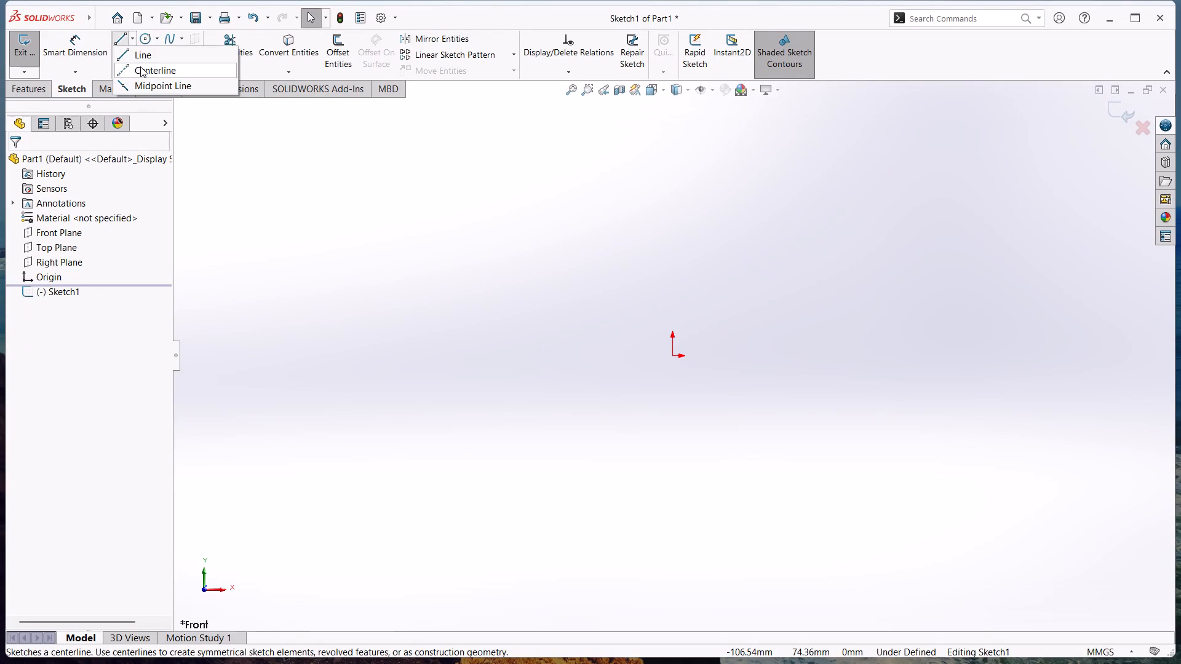
left_click(140, 66)
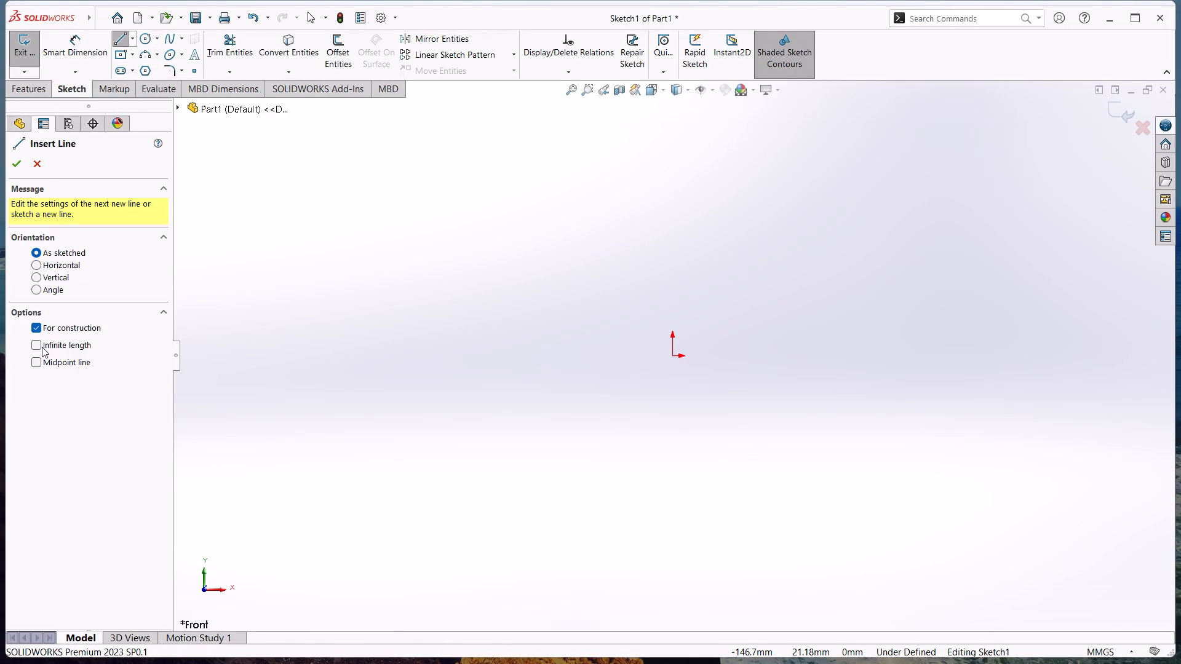
left_click(42, 344)
left_click(675, 355)
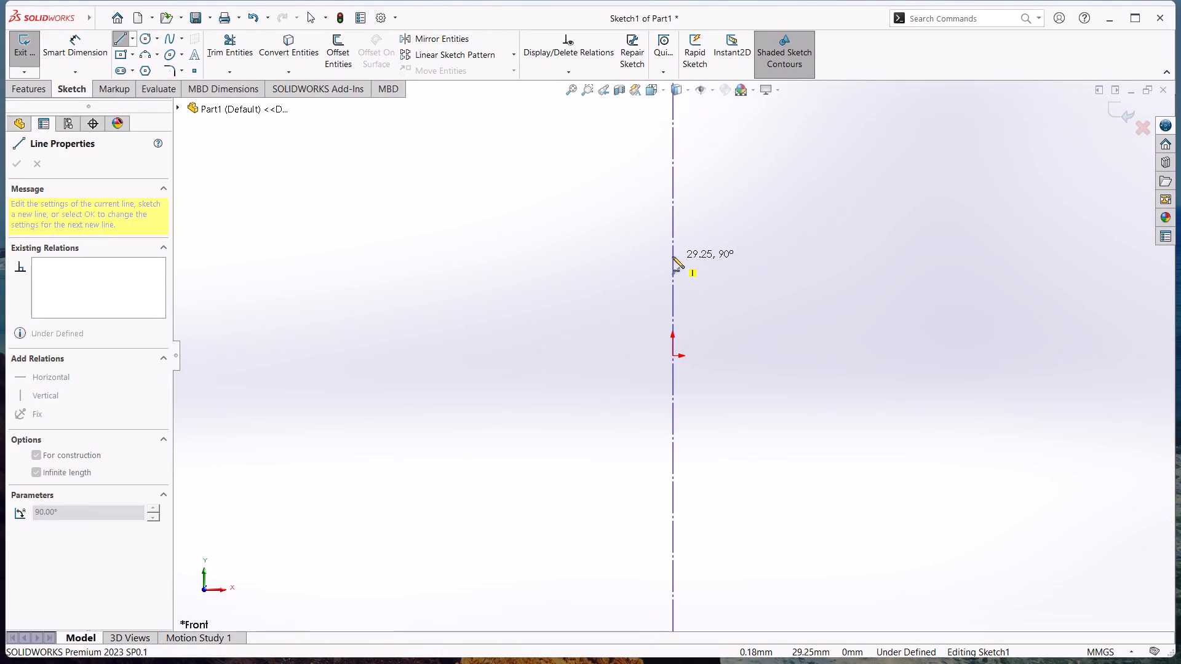
left_click(672, 256)
left_click(673, 356)
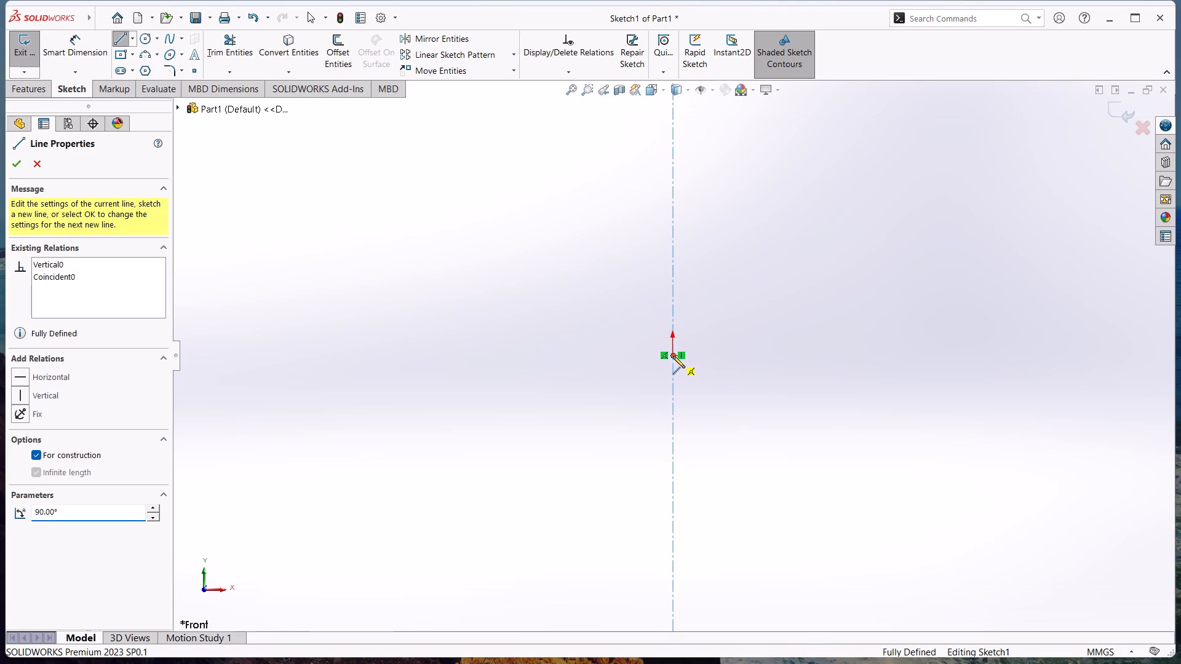
left_click(726, 356)
key("Escape")
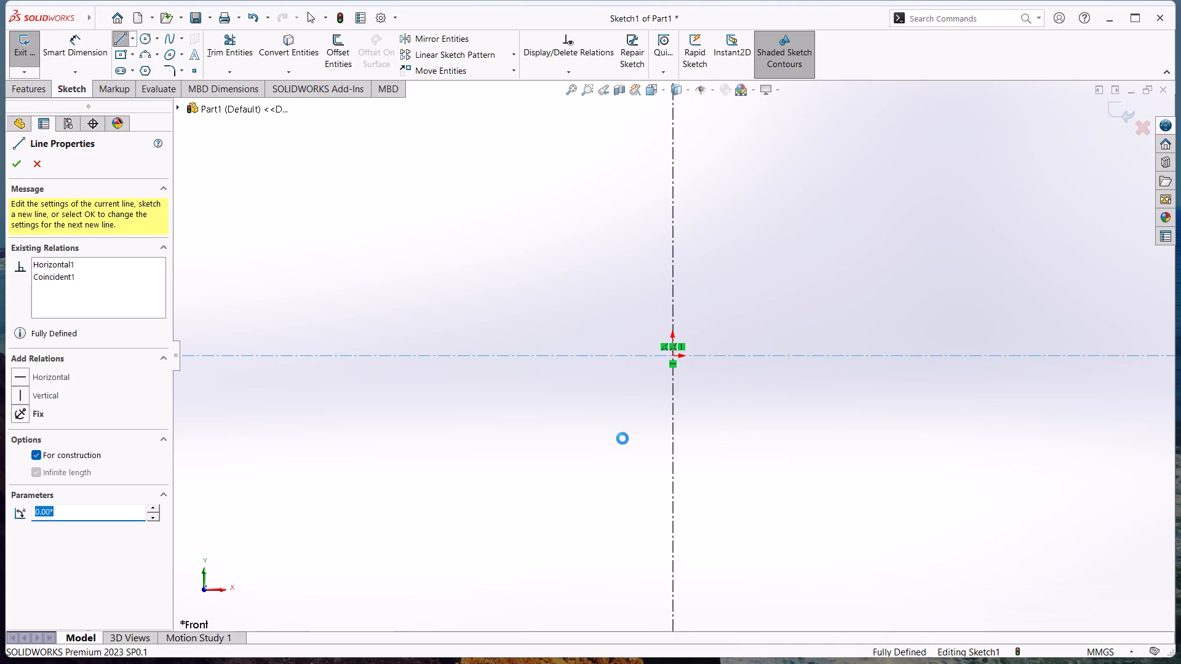
Sketch a stepped half-profile from the vertical centerline above the origin: about 20 mm across, 14 up, 4.5 in, 16 up, 6.5 in, 19 sloping back.
left_click(120, 36)
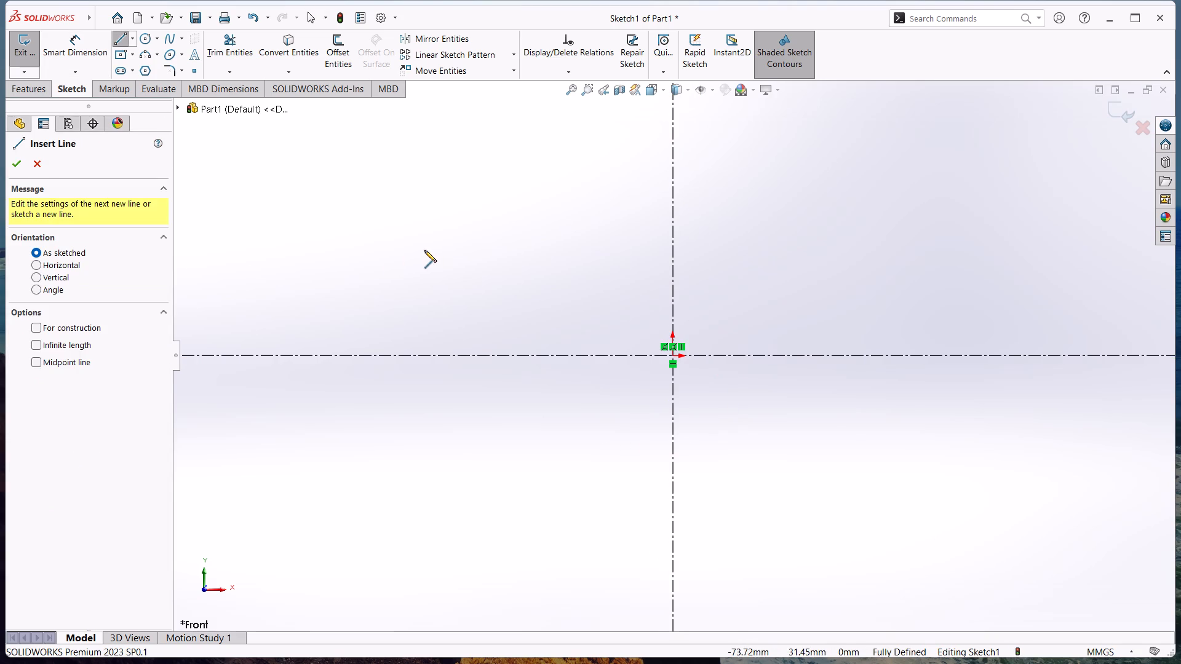
scroll(424, 250, "down", 1)
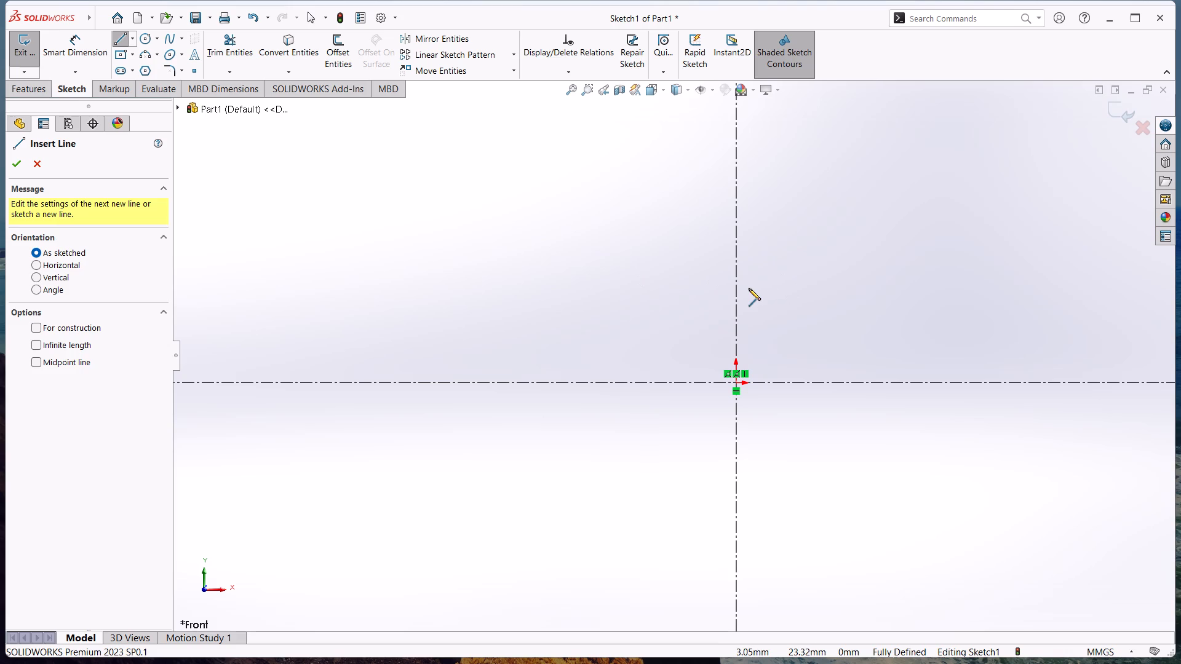
left_click(734, 257)
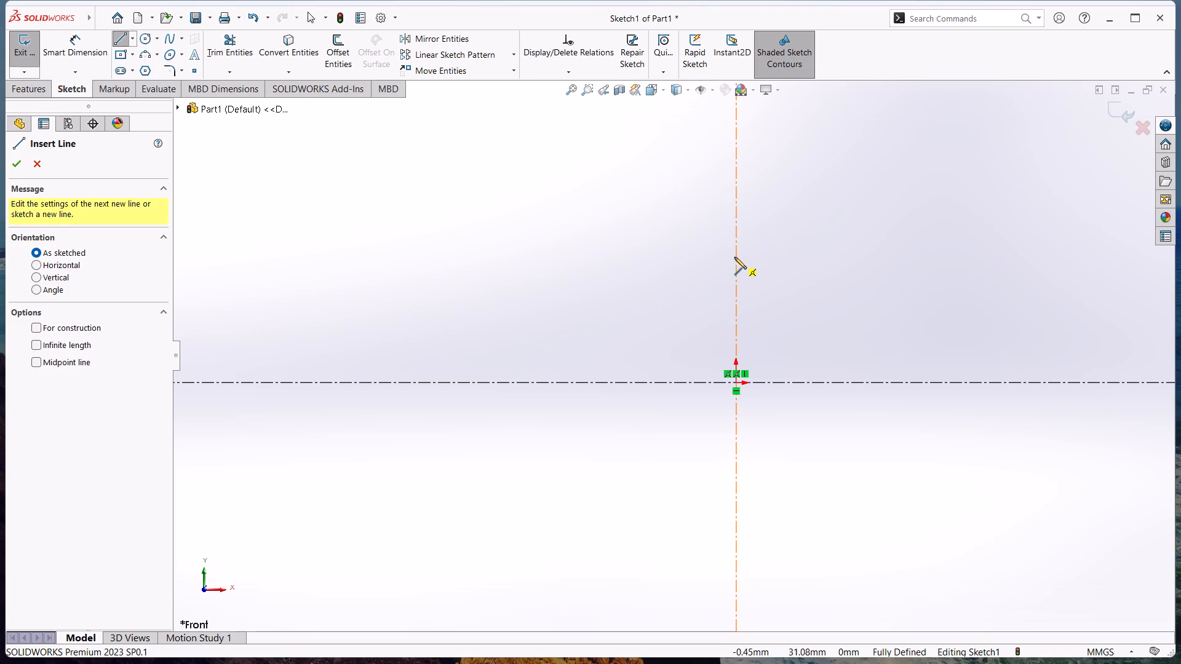
left_click(817, 259)
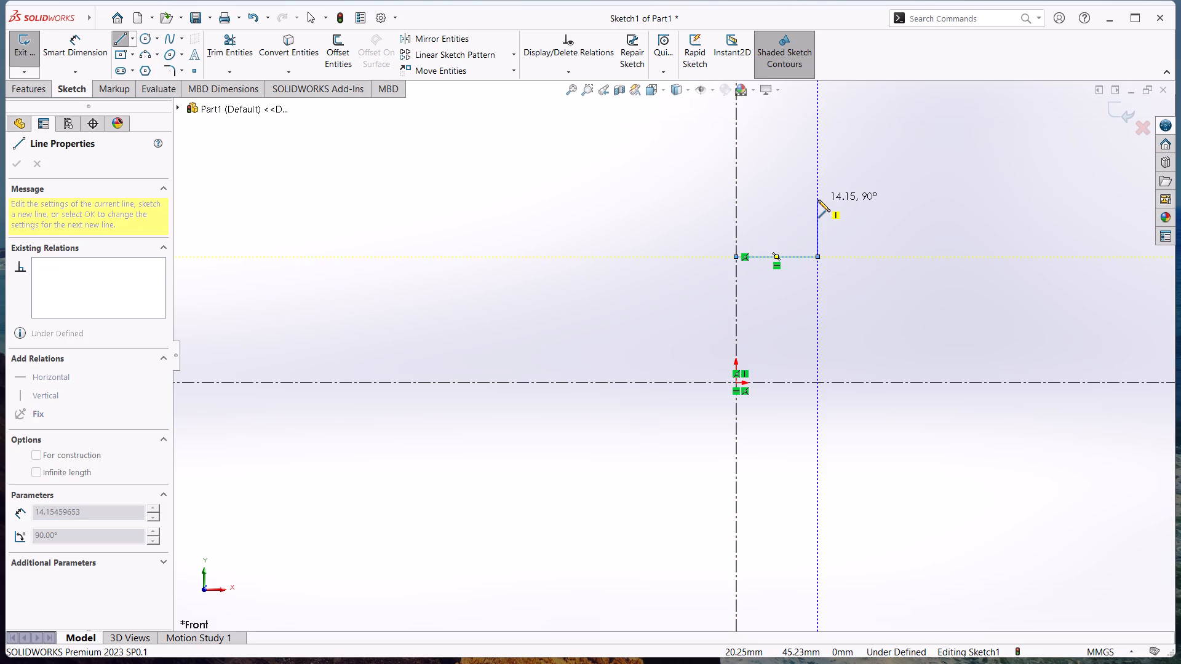
left_click(818, 200)
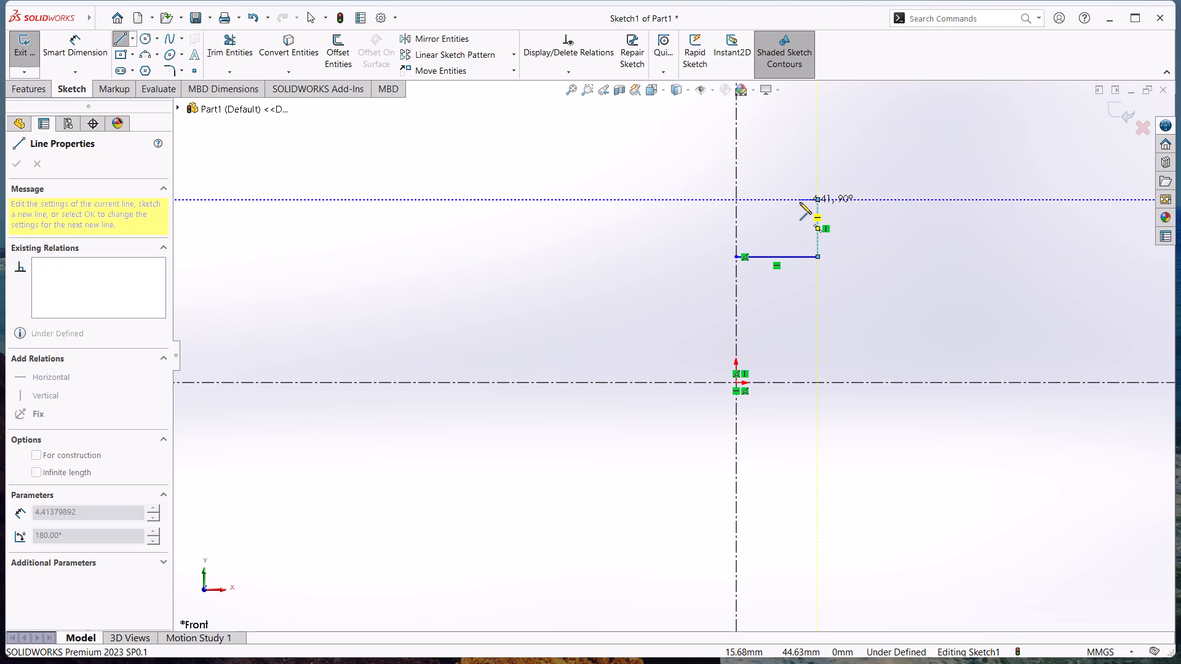
left_click(799, 202)
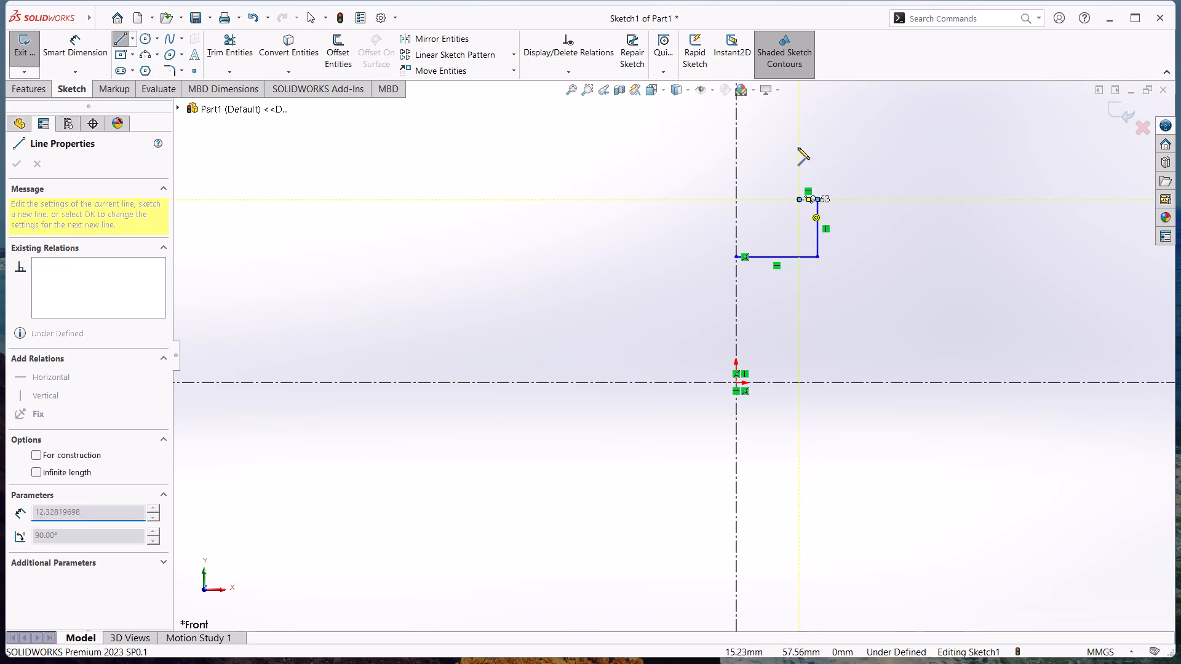
left_click(798, 133)
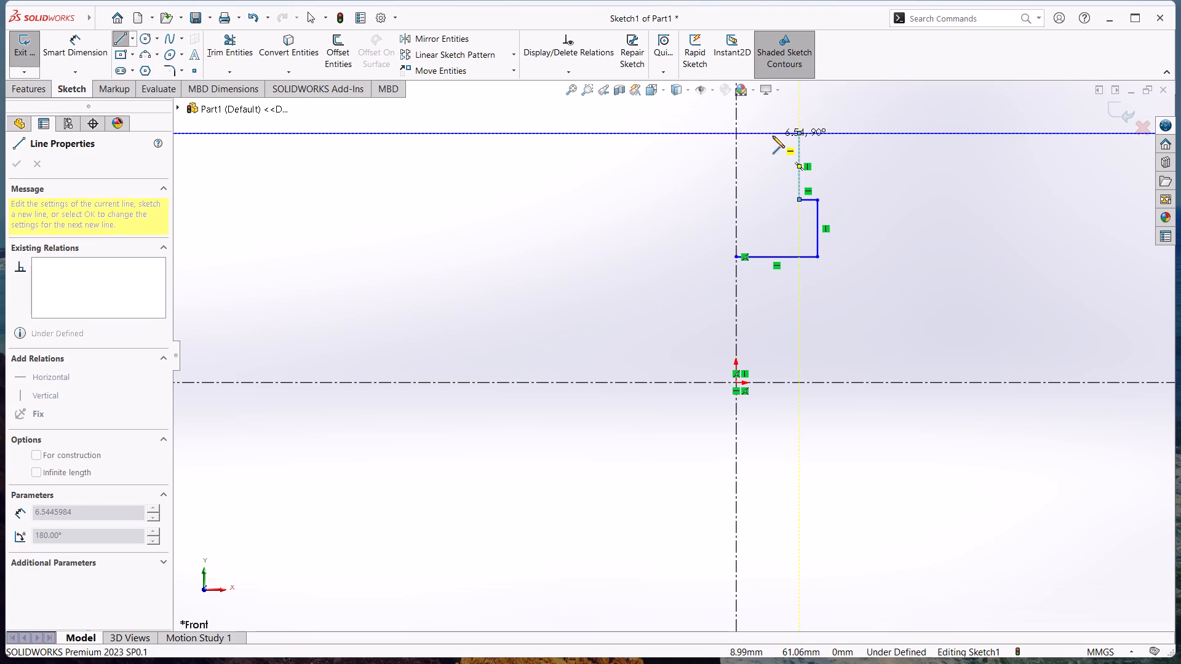
left_click(773, 136)
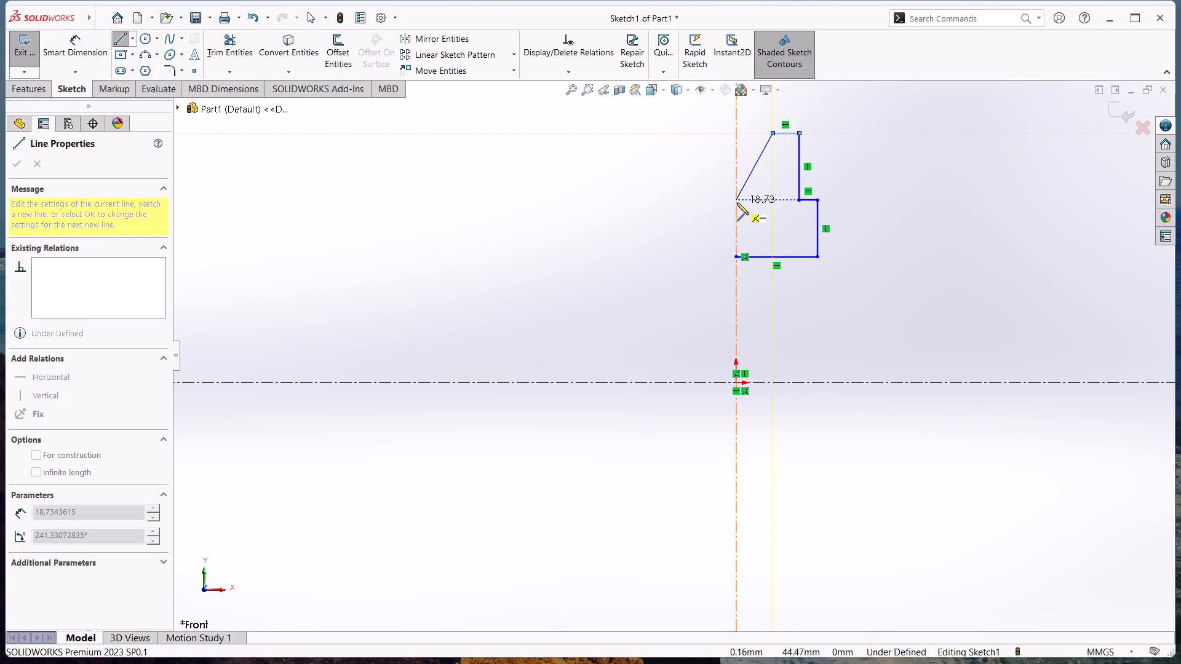
left_click(737, 203)
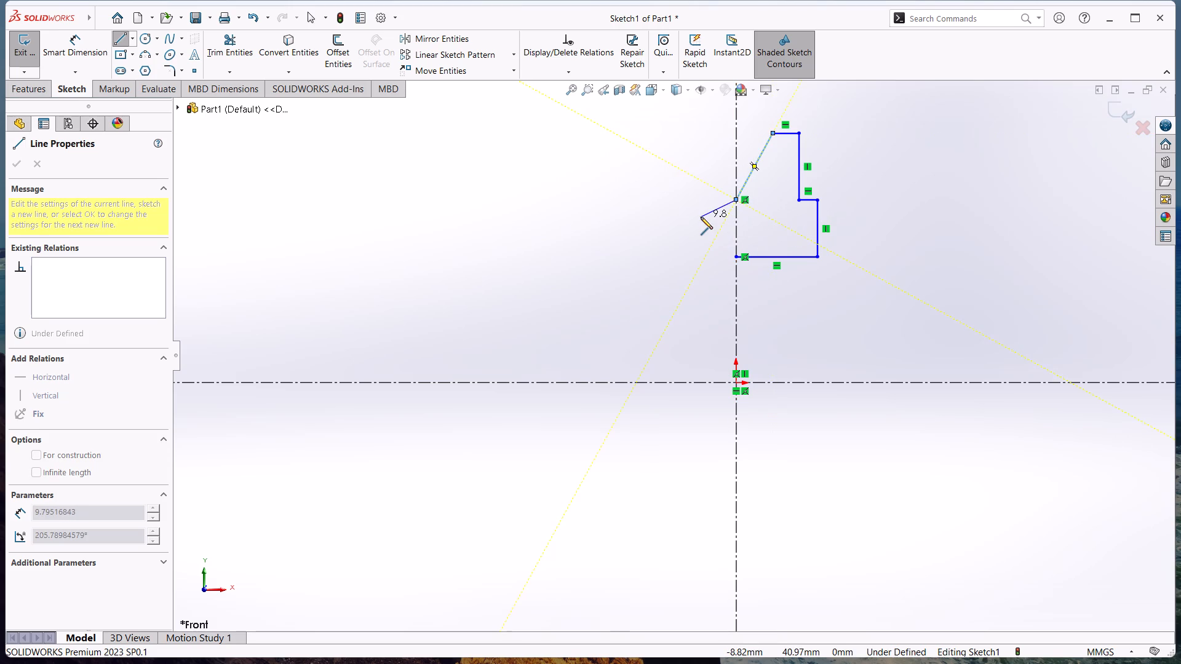
key("Escape")
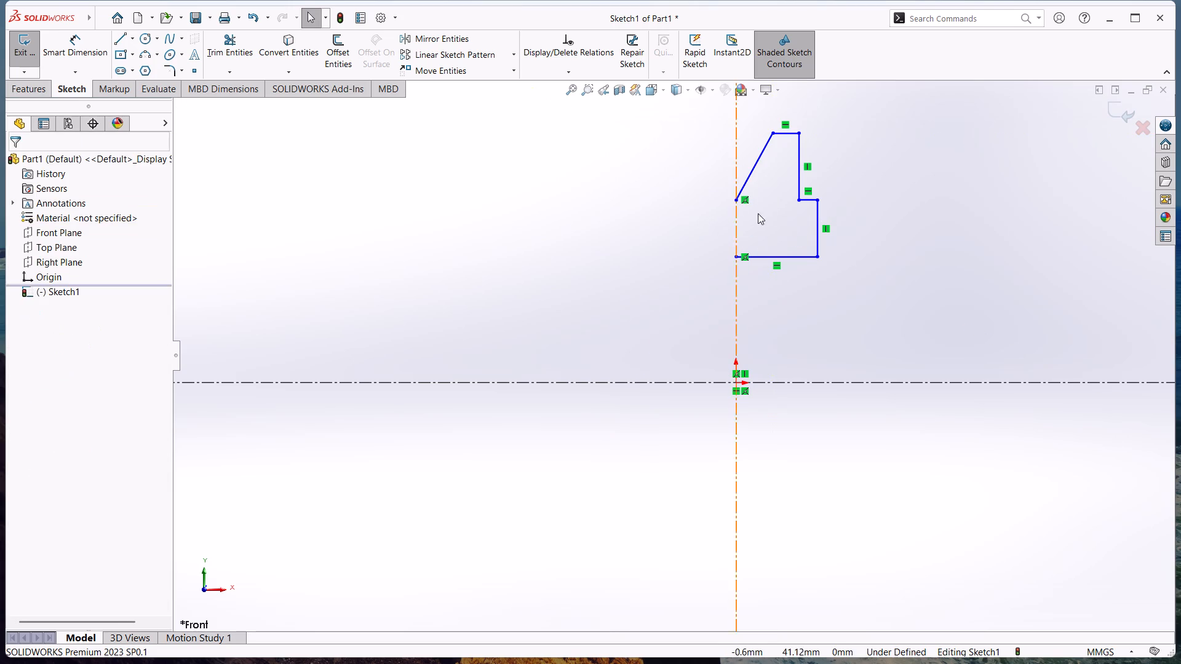
Mirror all six half-profile lines about the vertical centerline, keeping the originals.
scroll(734, 270, "up", 1)
scroll(627, 377, "down", 1)
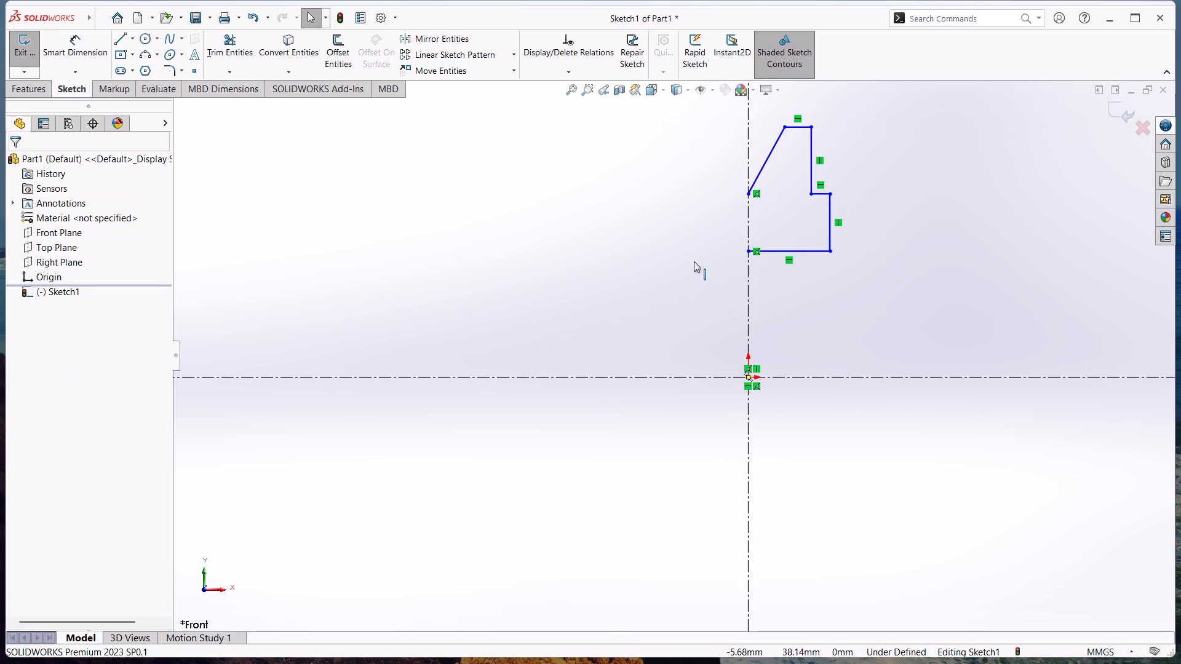
left_click_drag(716, 103, 717, 103)
left_click_drag(717, 103, 723, 103)
left_click(407, 38)
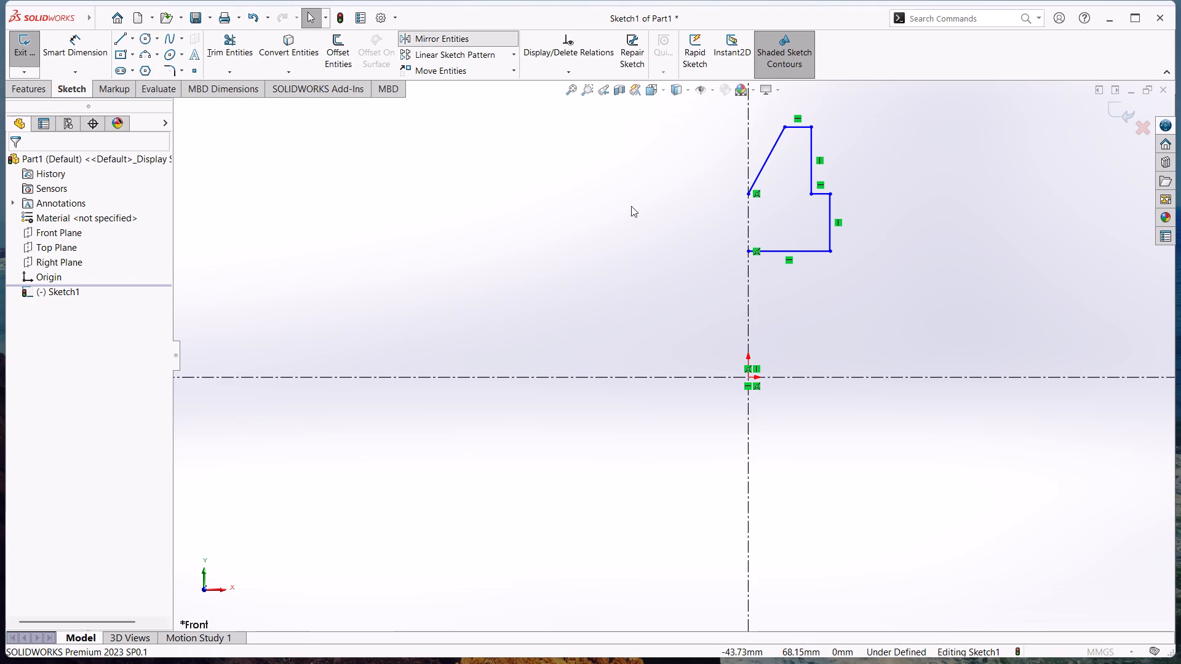
left_click(773, 251)
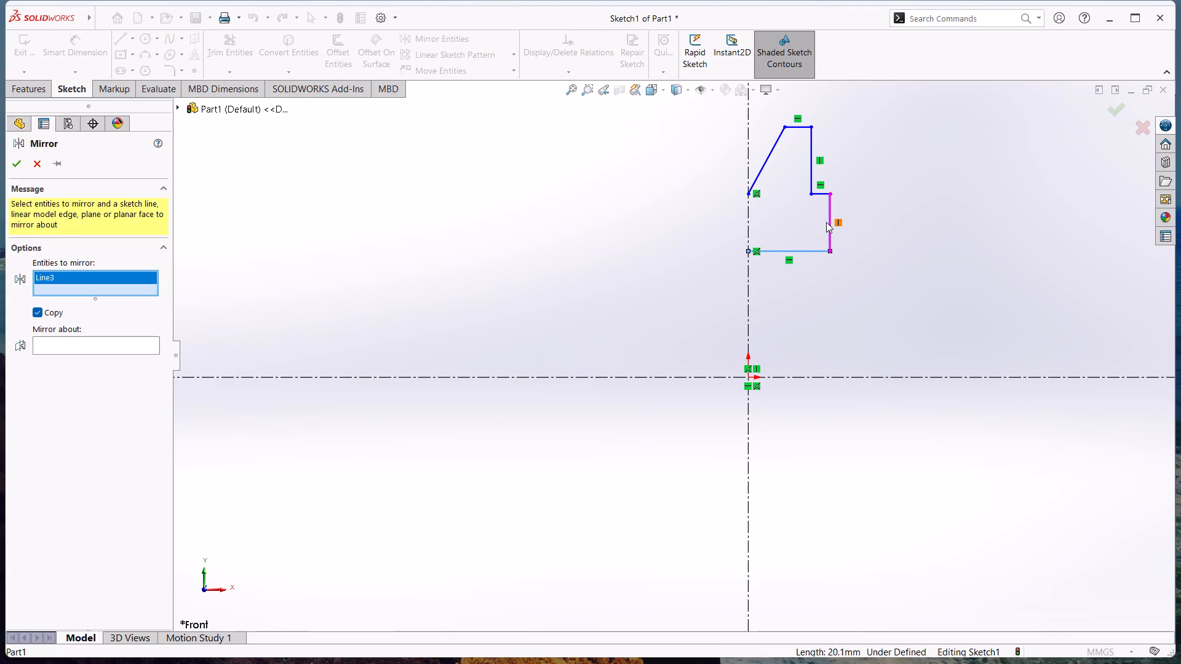
left_click(829, 226)
left_click(816, 194)
left_click(809, 177)
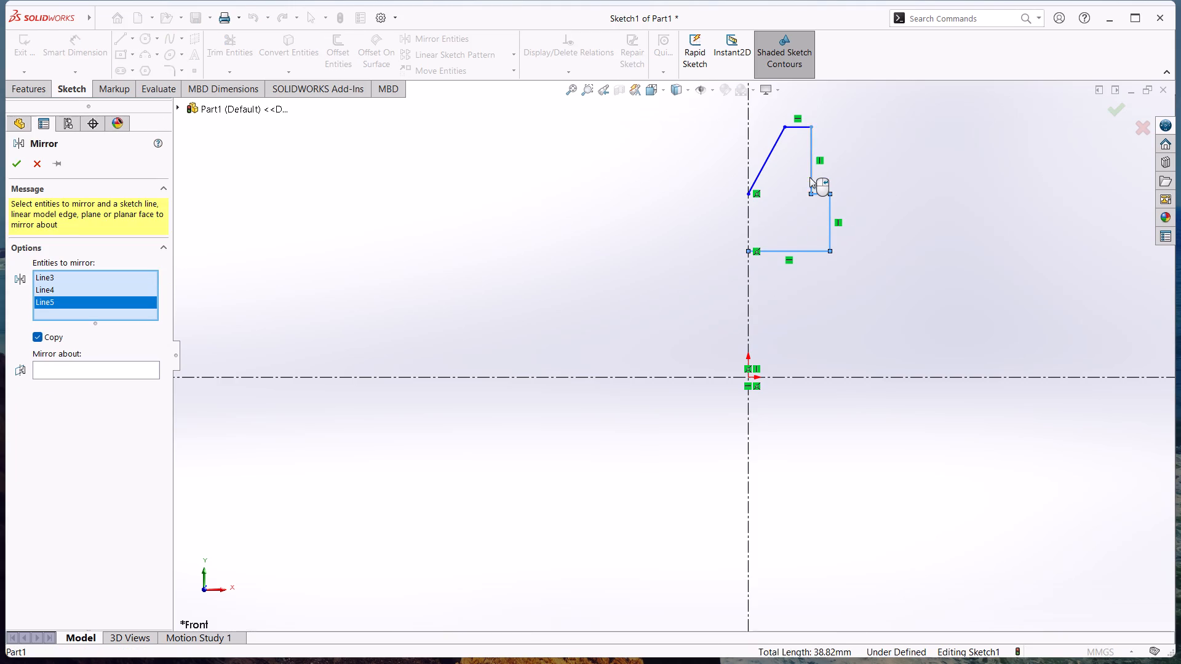
left_click(800, 127)
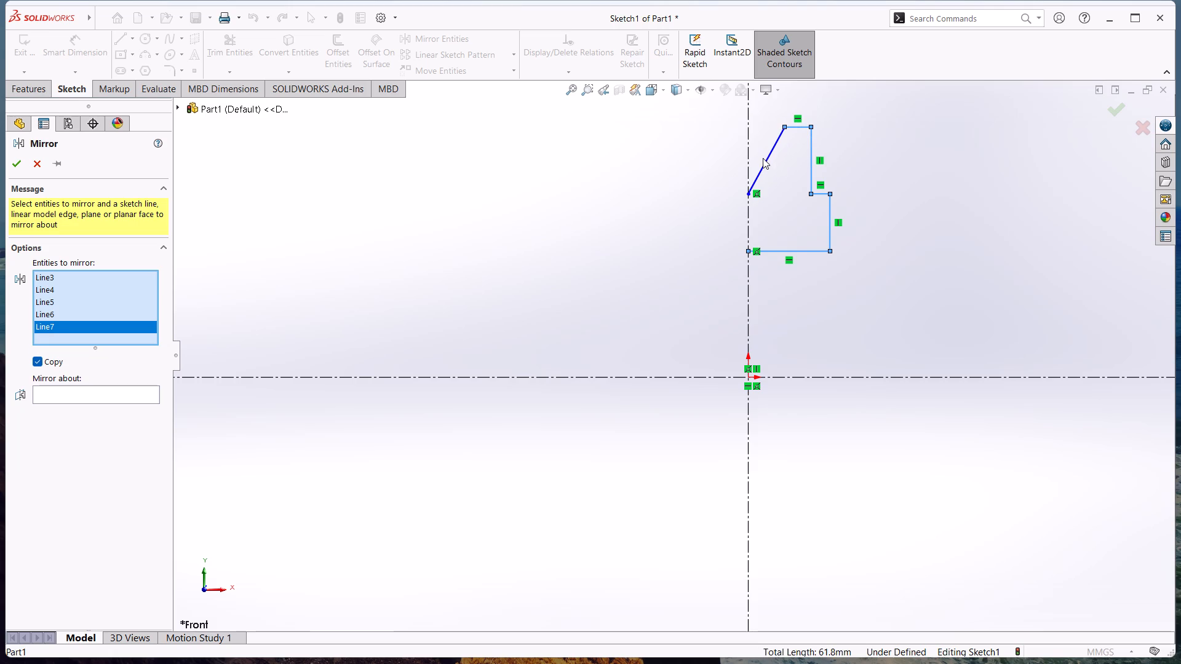
left_click(764, 162)
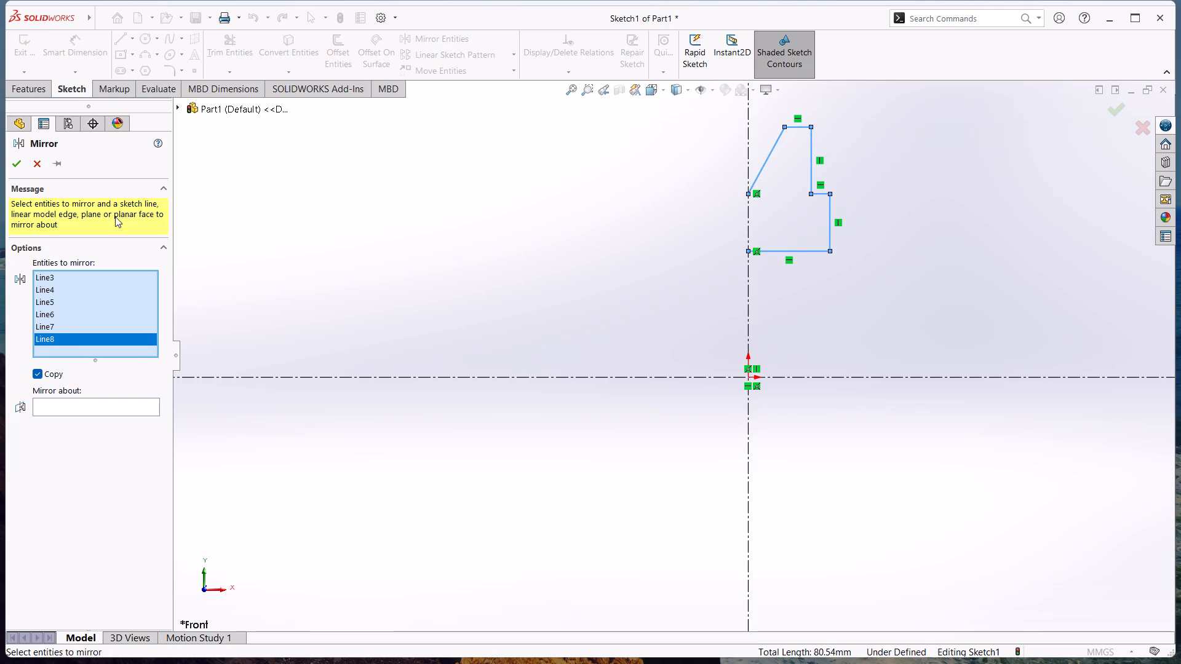
left_click(70, 403)
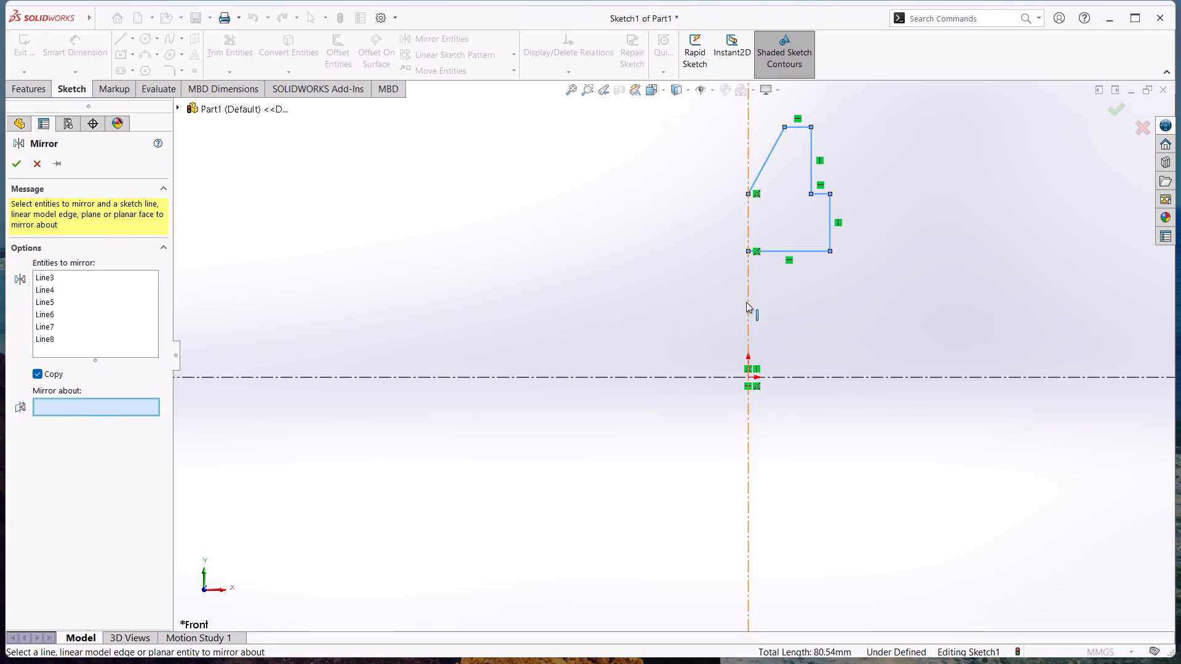
left_click(746, 302)
left_click(13, 164)
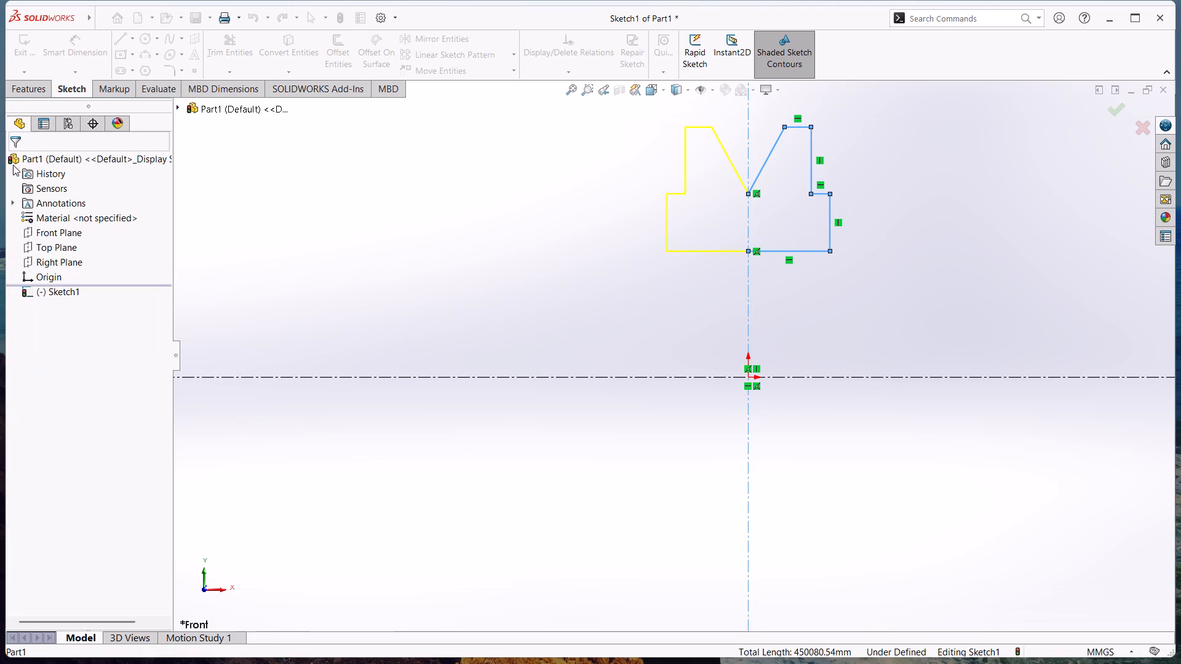
Dimension the distance from the horizontal centerline to the profile's bottom edge as 52/2 mm.
scroll(726, 256, "up", 1)
scroll(646, 421, "down", 2)
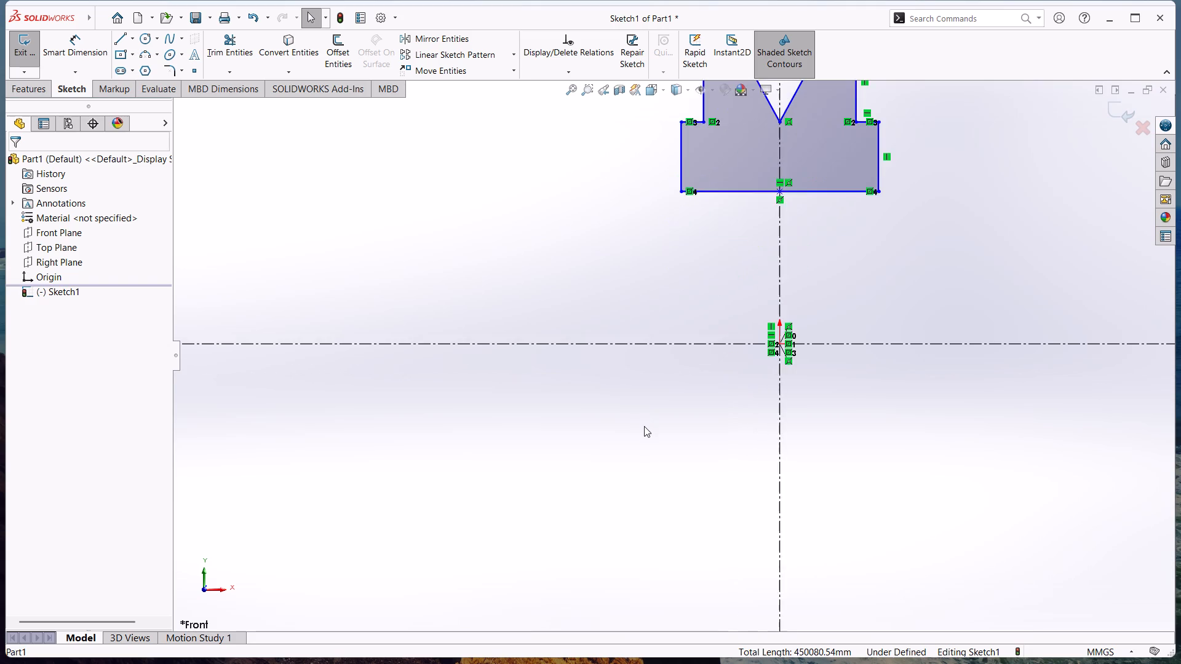
scroll(641, 431, "up", 3)
scroll(808, 172, "down", 2)
scroll(717, 207, "down", 2)
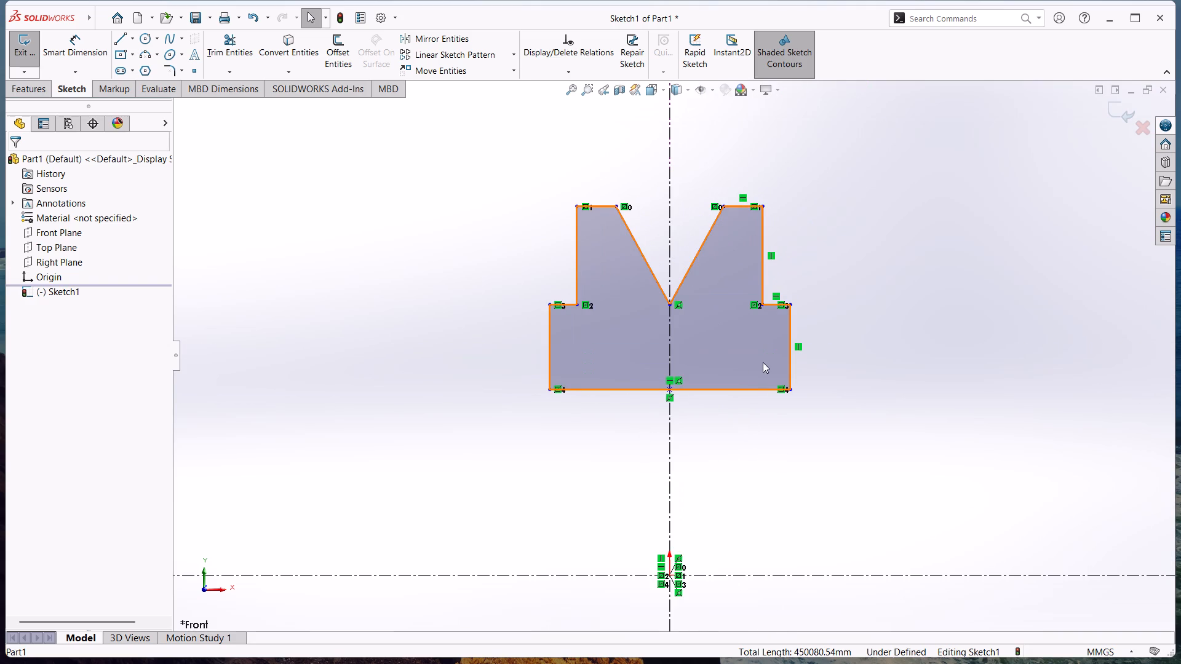
left_click(85, 55)
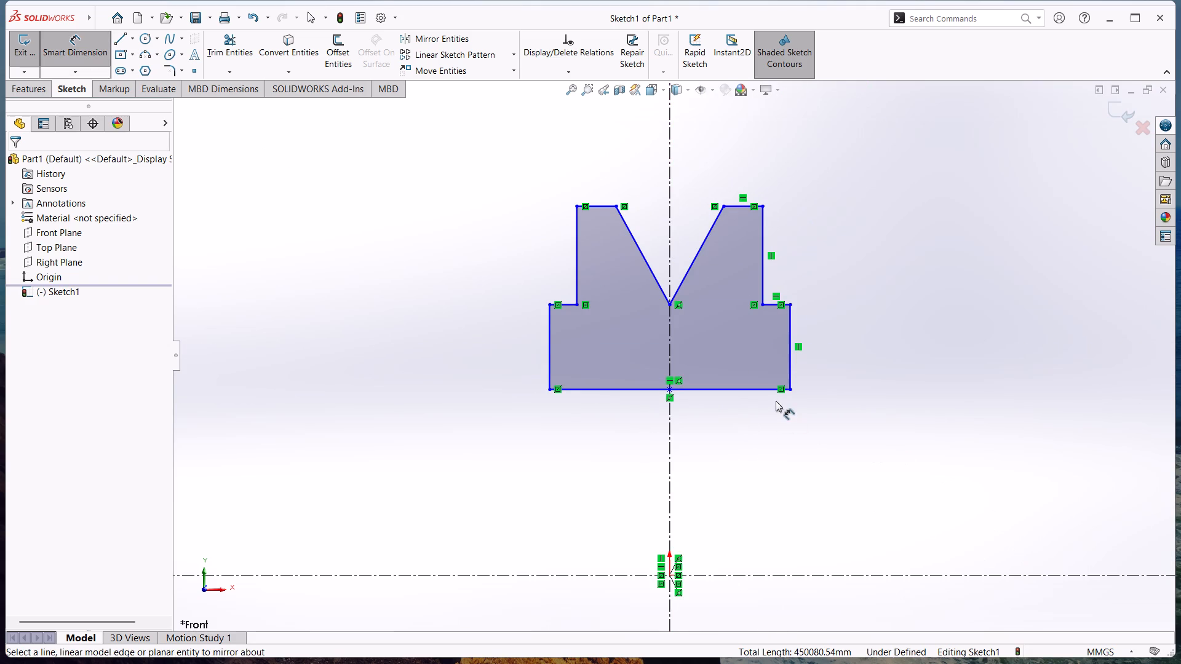
left_click(750, 391)
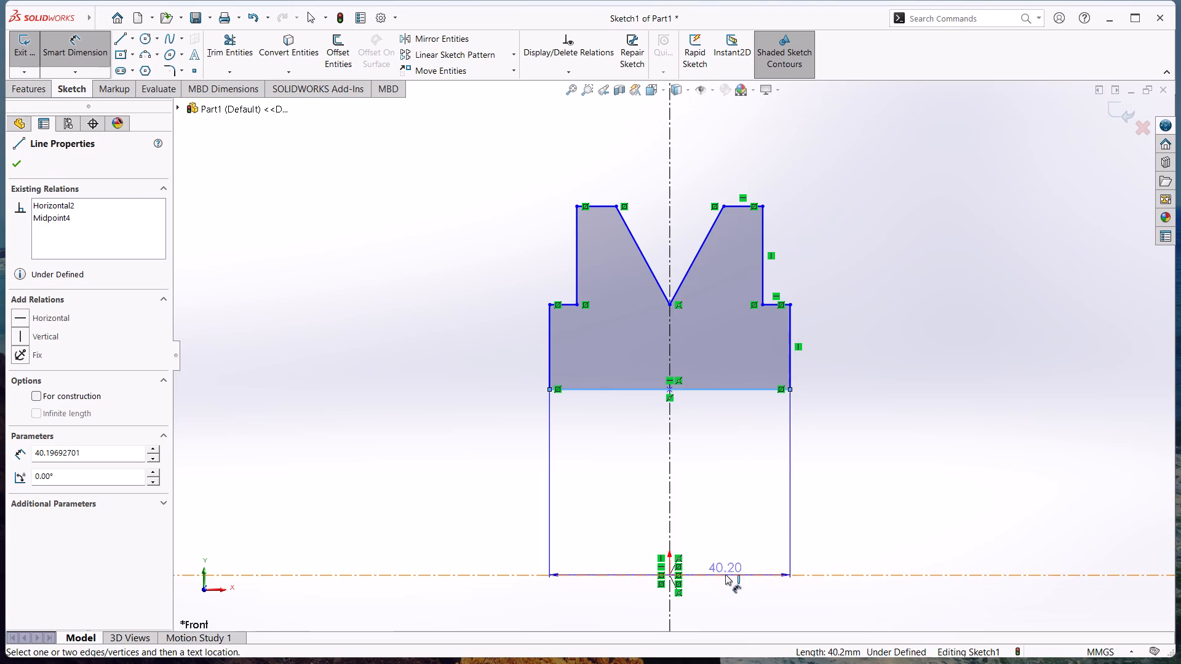
left_click(725, 574)
left_click(894, 503)
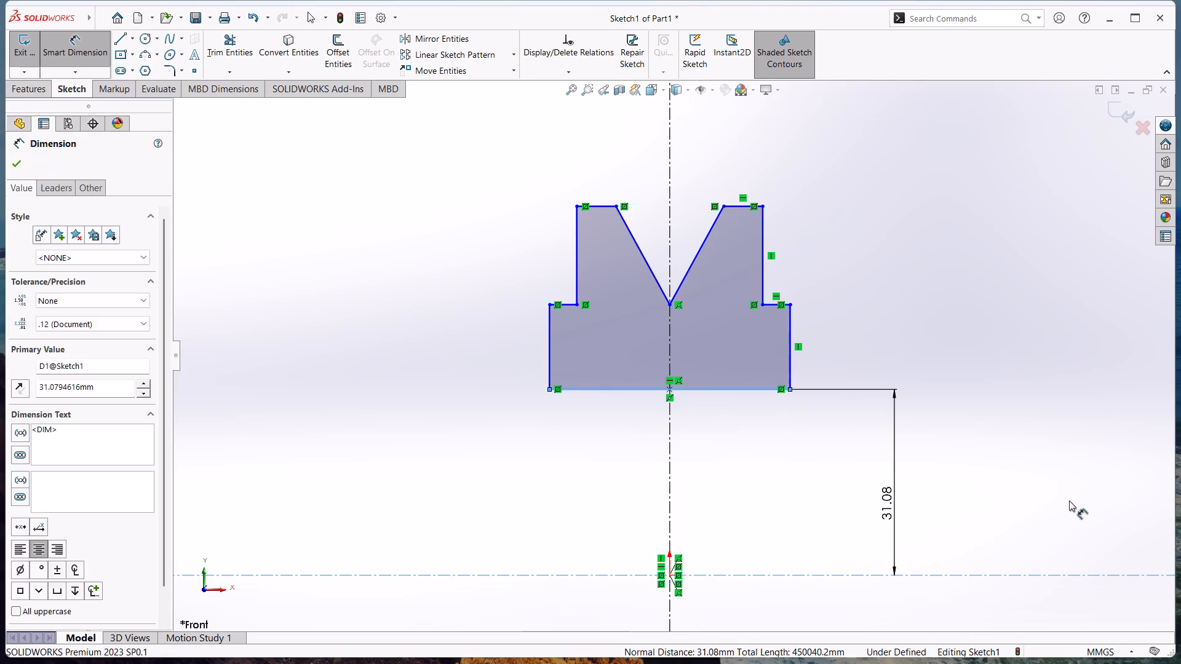
type("52")
type("/2")
key("Return")
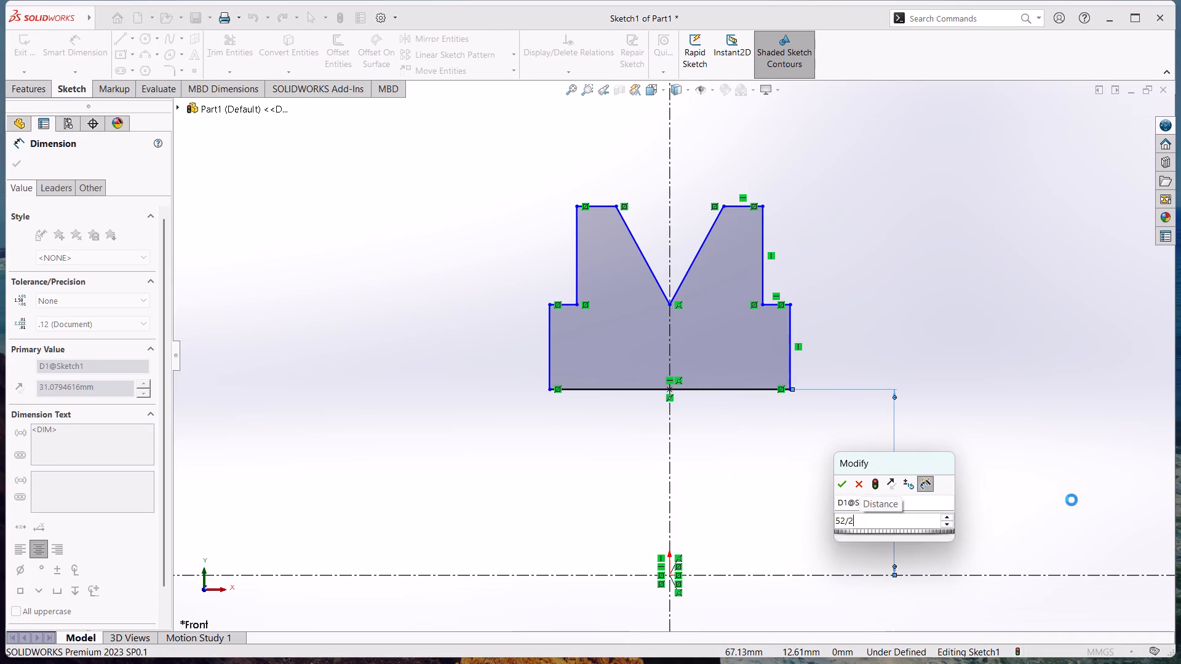
left_click(937, 345)
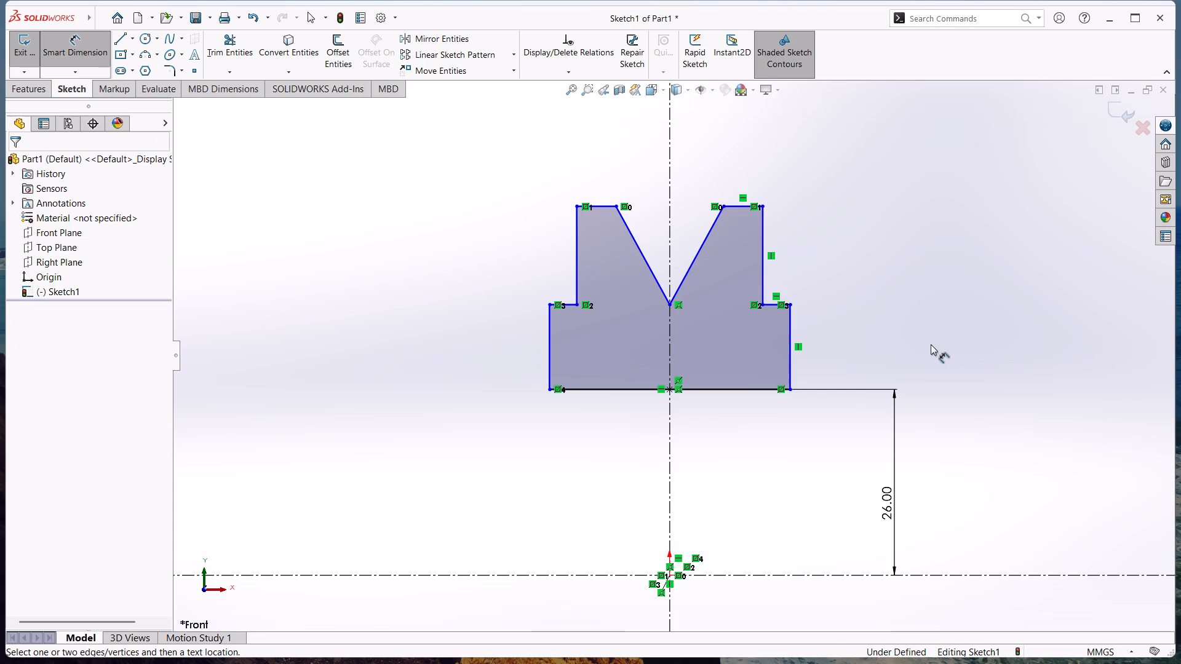
Dimension the distance from the horizontal centerline to the profile's right shoulder edge as 50 mm.
left_click(773, 303)
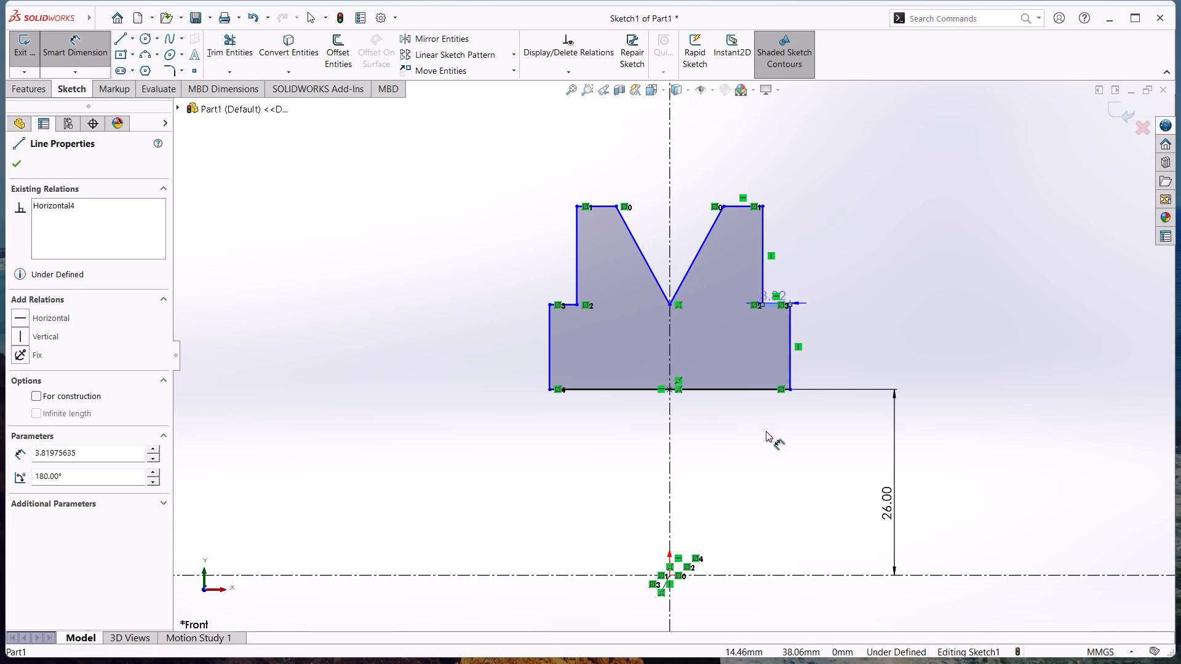
left_click(768, 572)
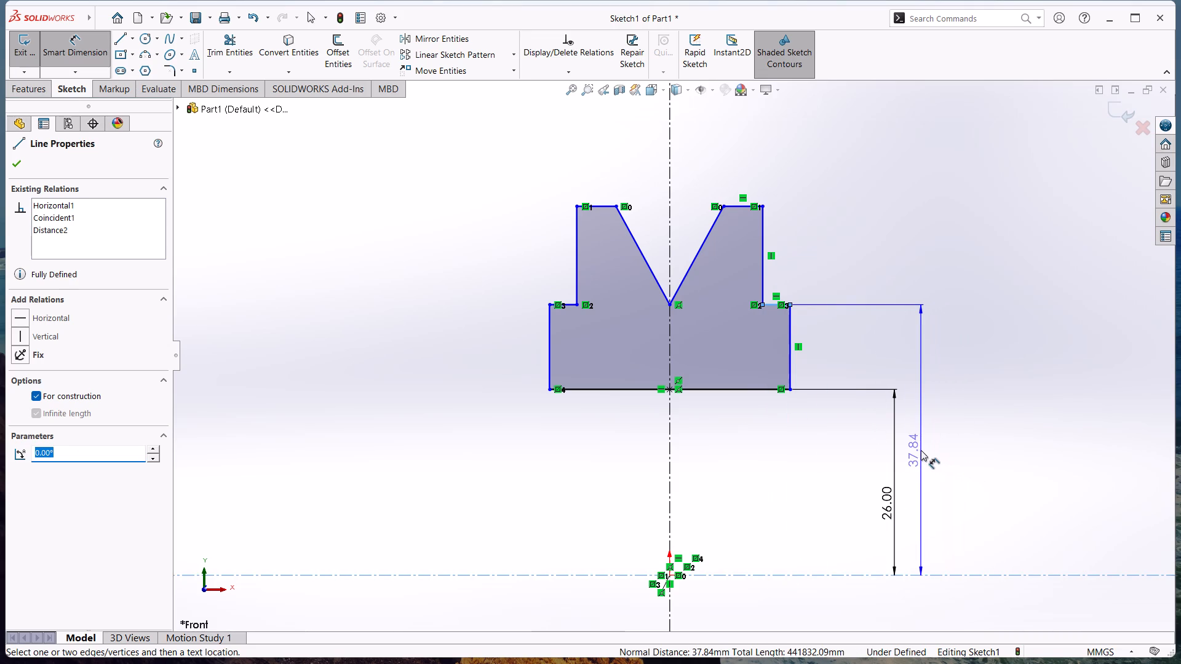
left_click(919, 450)
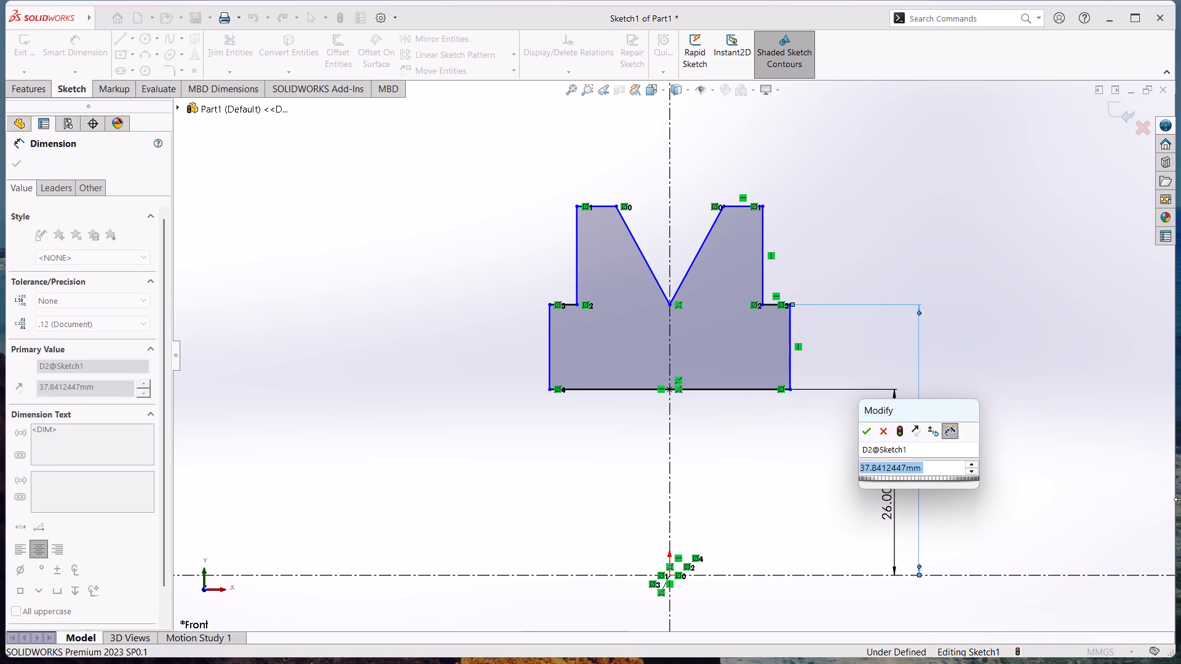
type("100")
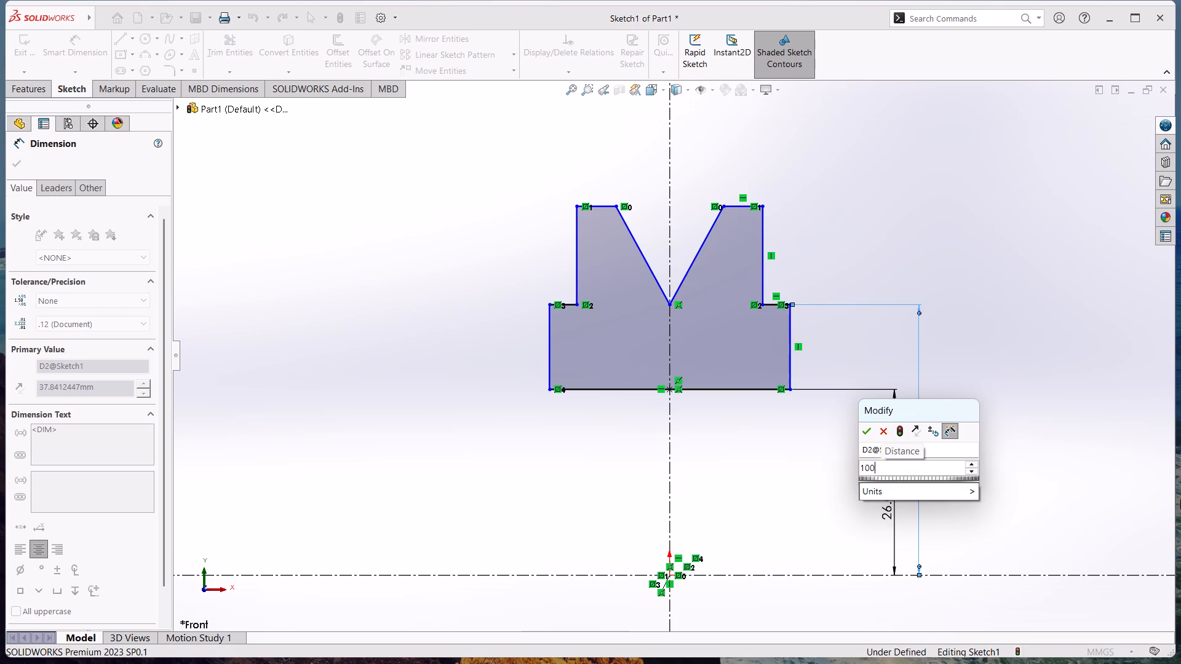
key("Return")
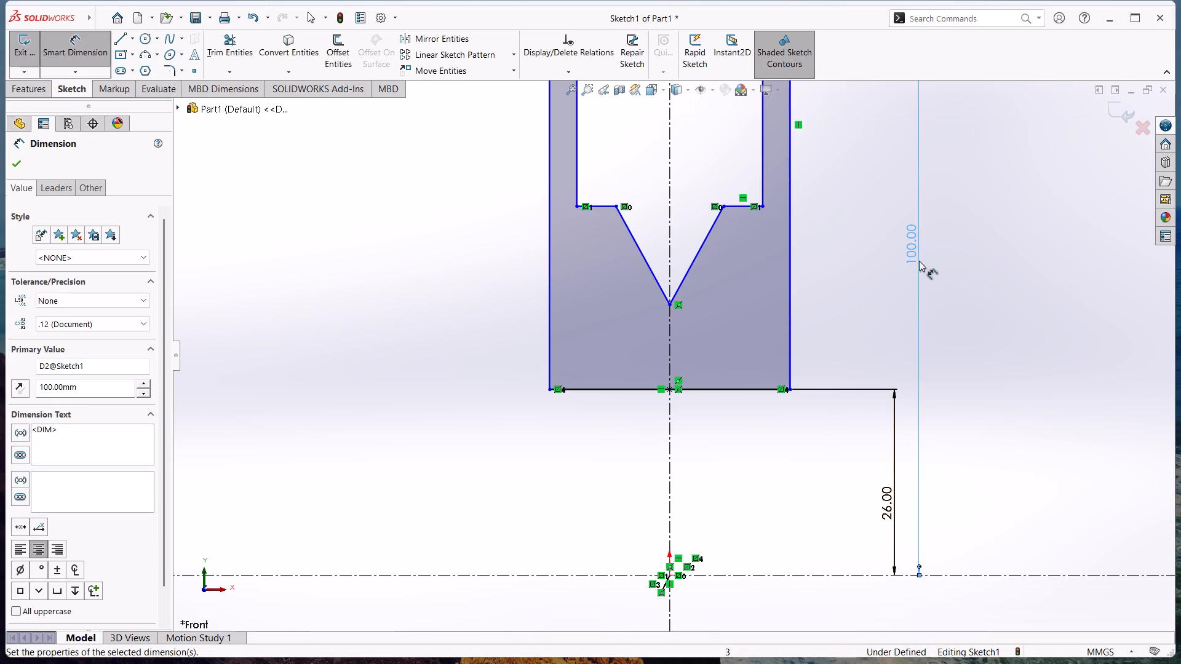
double_click(909, 242)
type("50")
key("Return")
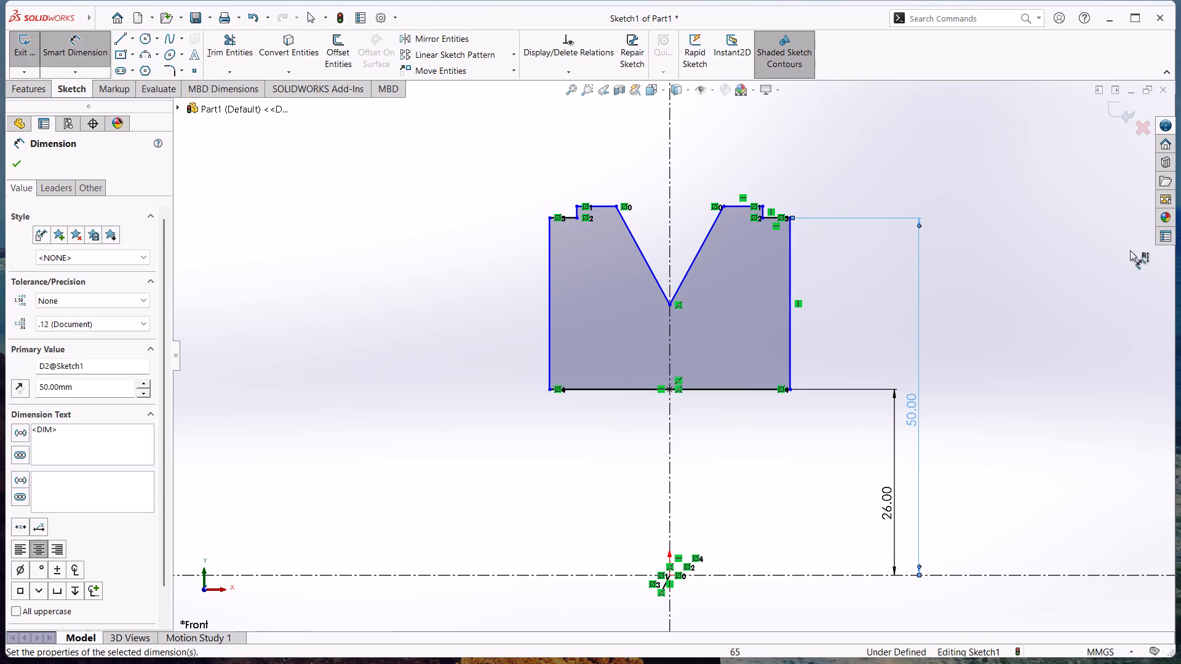
left_click(1023, 288)
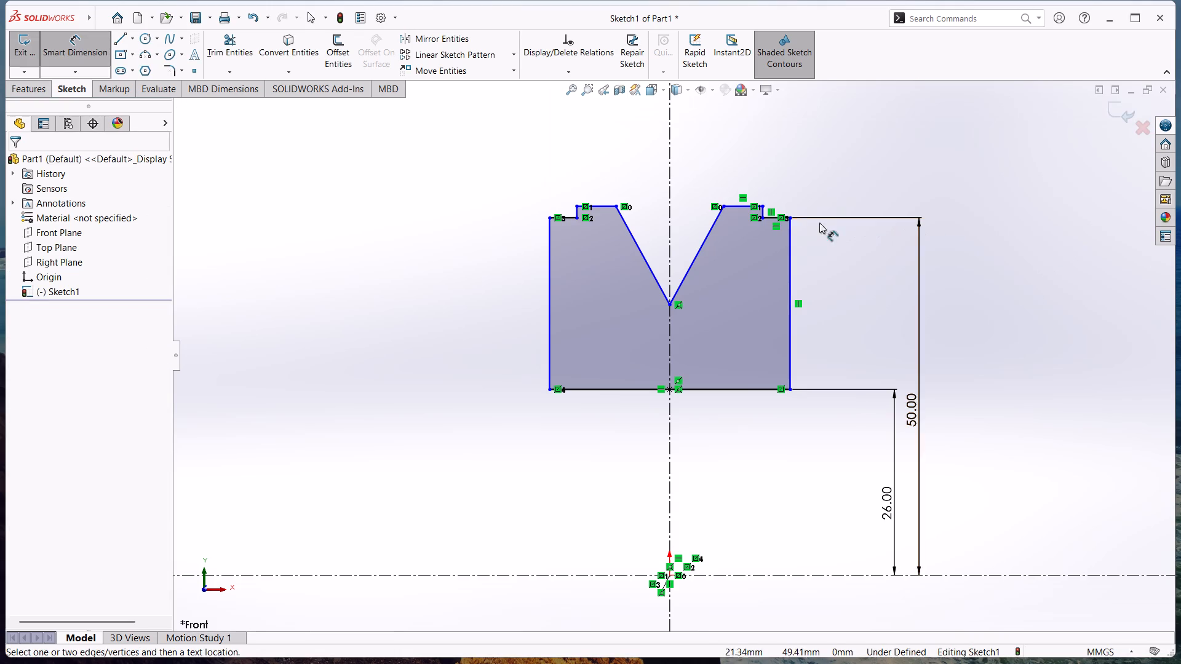
Dimension the distance from the horizontal centerline to the profile's top right edge as 160/2 mm.
left_click(734, 206)
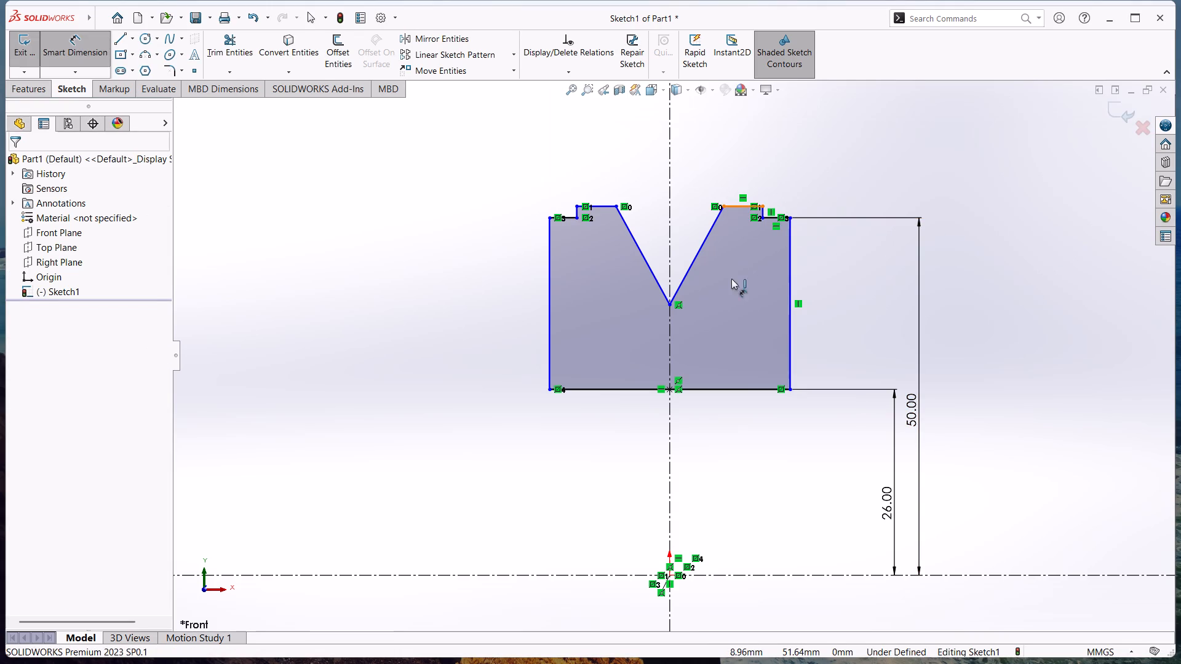
left_click(733, 575)
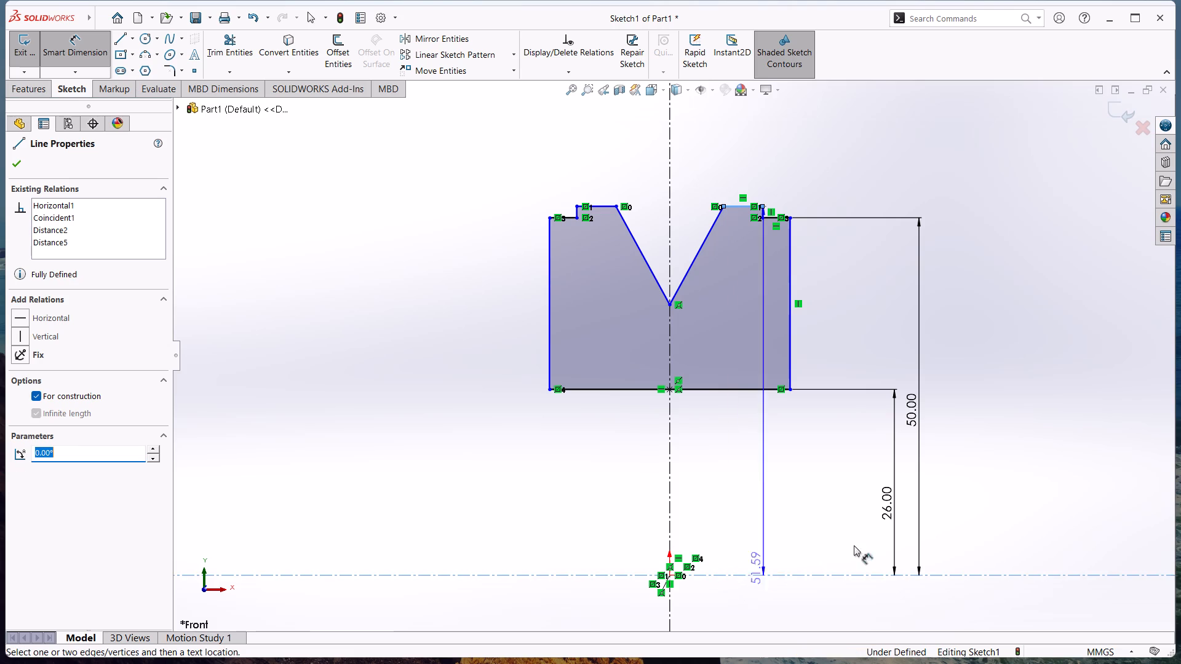
left_click(959, 408)
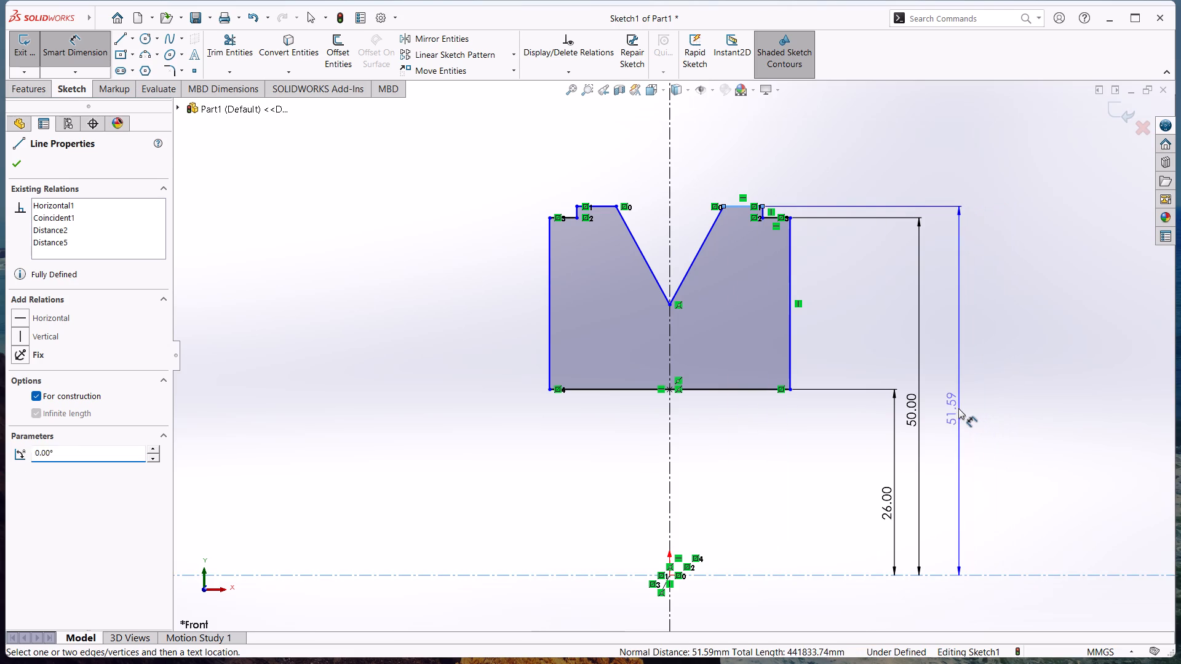
type("160/2")
key("Return")
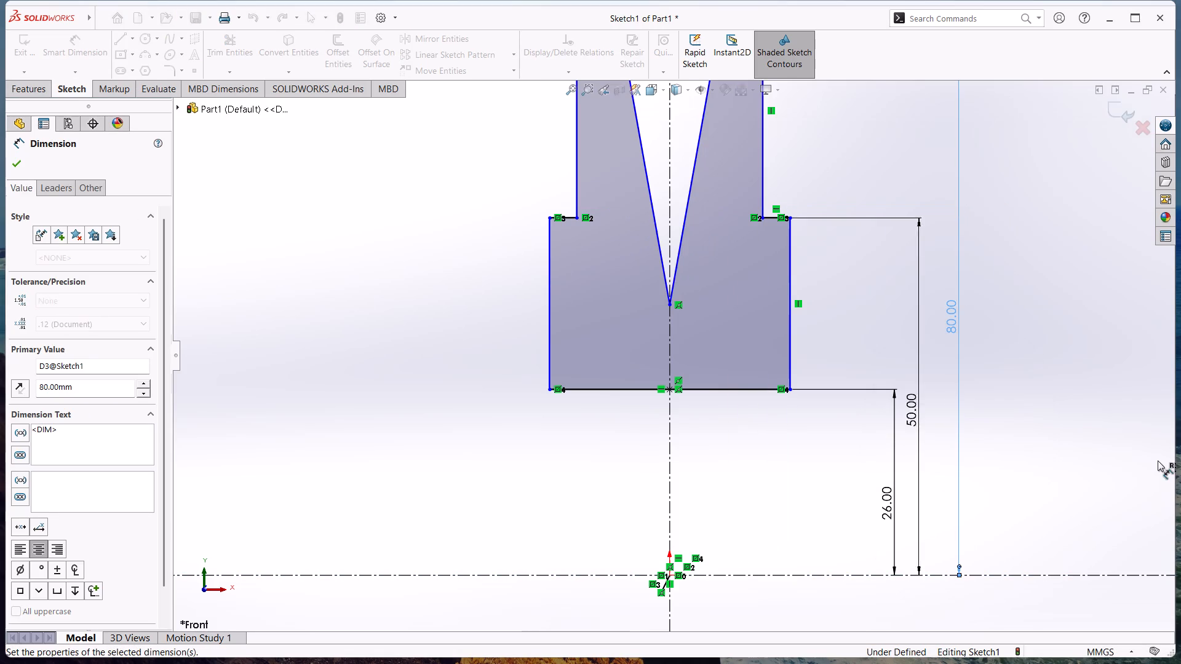
Reposition the 50 mm dimension so it sits clear between the 26 mm and 80 mm dimensions.
scroll(714, 403, "down", 2)
scroll(695, 416, "up", 4)
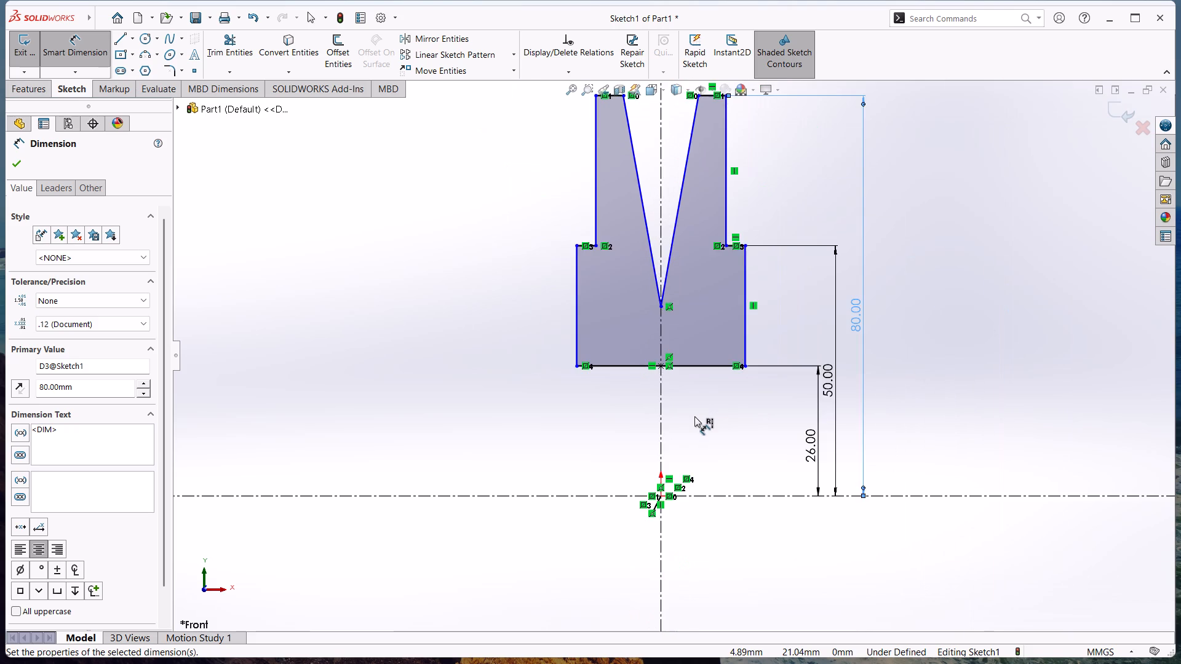
scroll(694, 416, "up", 3)
scroll(707, 200, "down", 1)
scroll(741, 289, "down", 1)
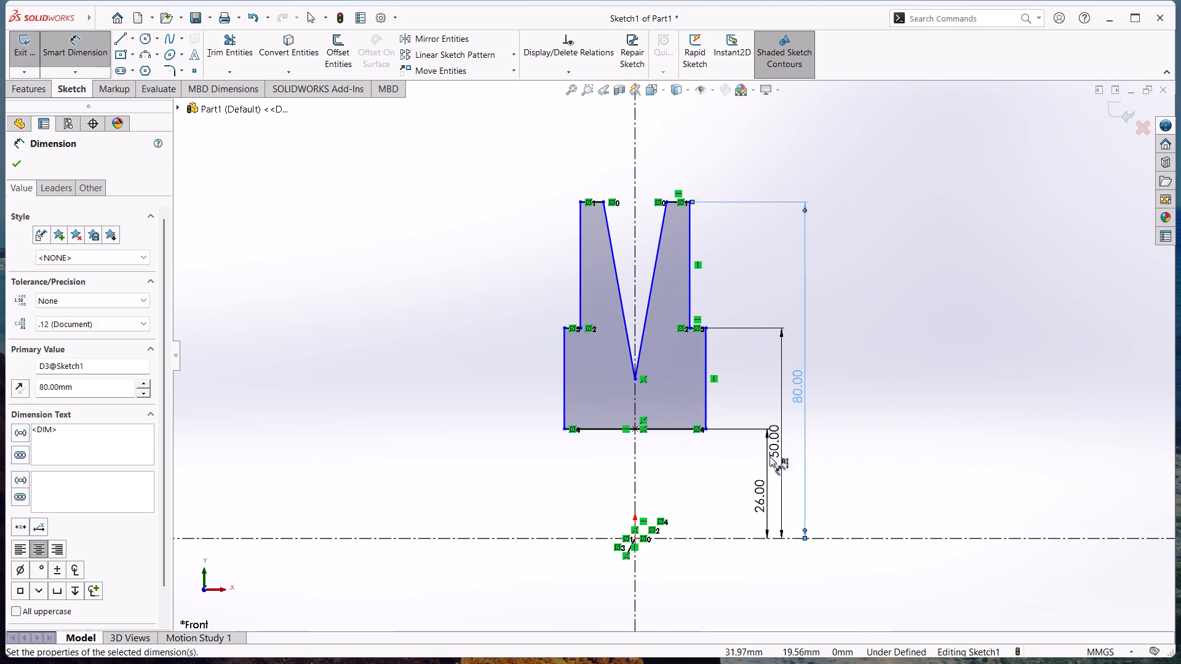
left_click(859, 418)
left_click_drag(778, 449, 783, 448)
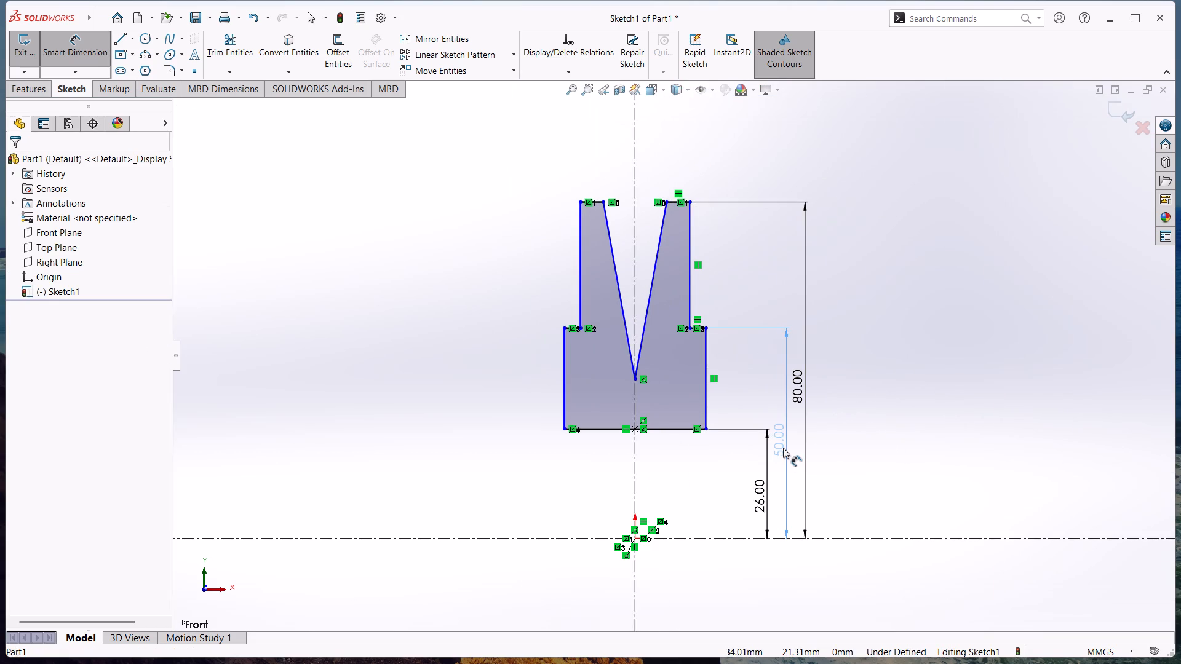
left_click_drag(783, 448, 784, 448)
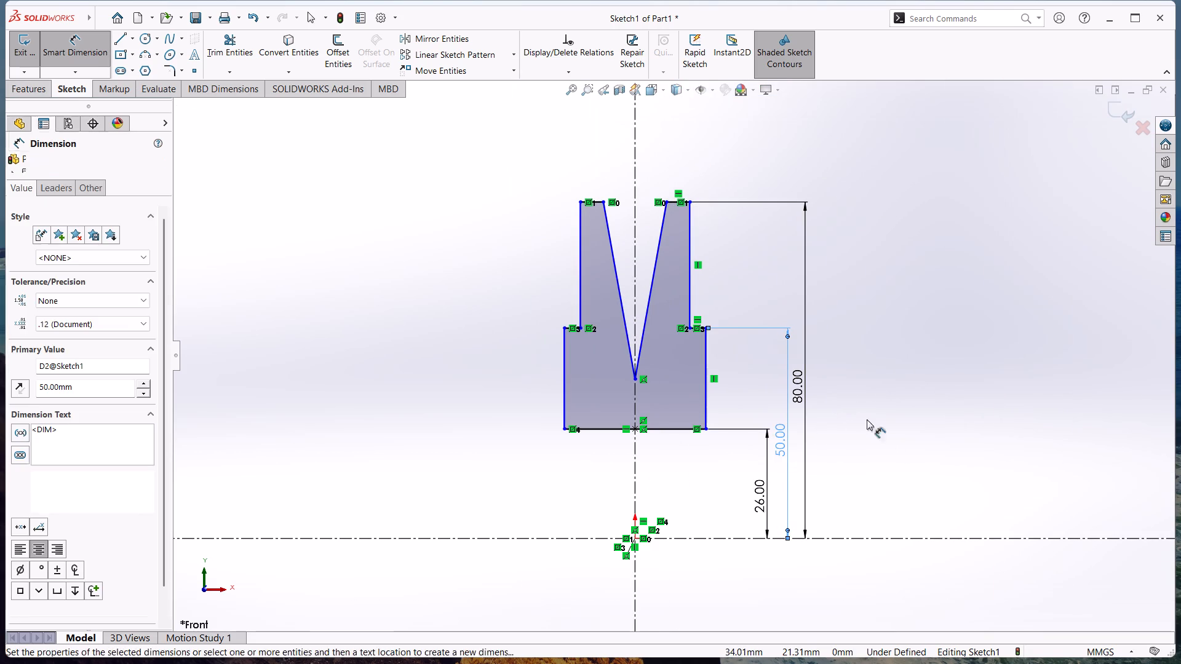
left_click(855, 370)
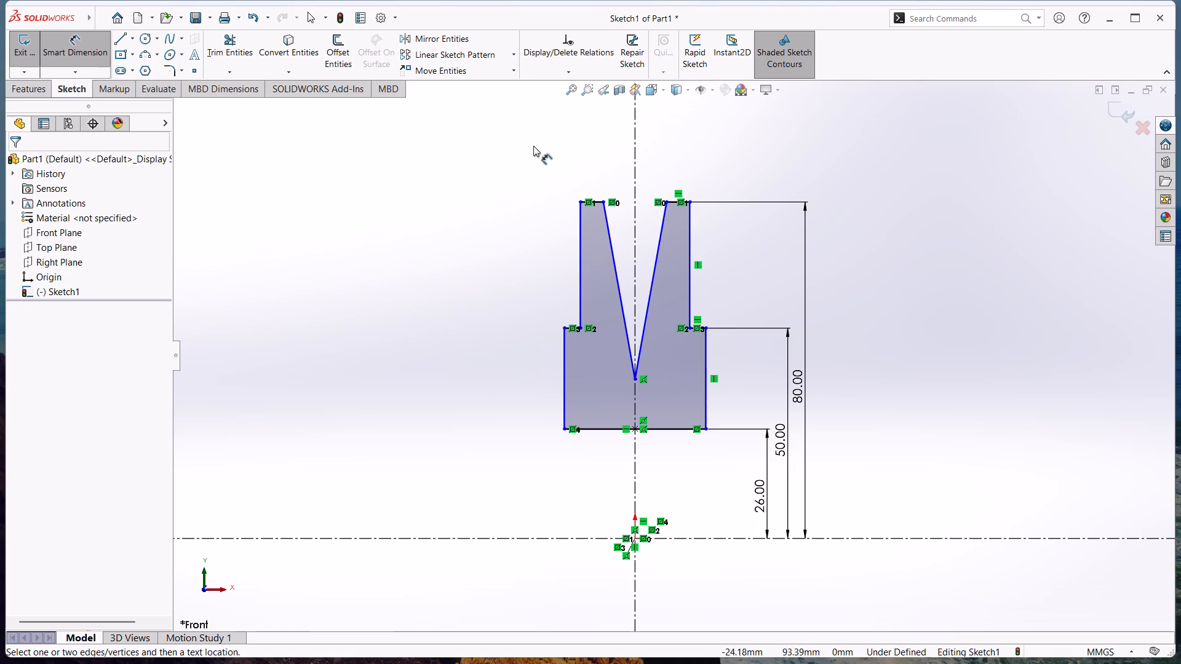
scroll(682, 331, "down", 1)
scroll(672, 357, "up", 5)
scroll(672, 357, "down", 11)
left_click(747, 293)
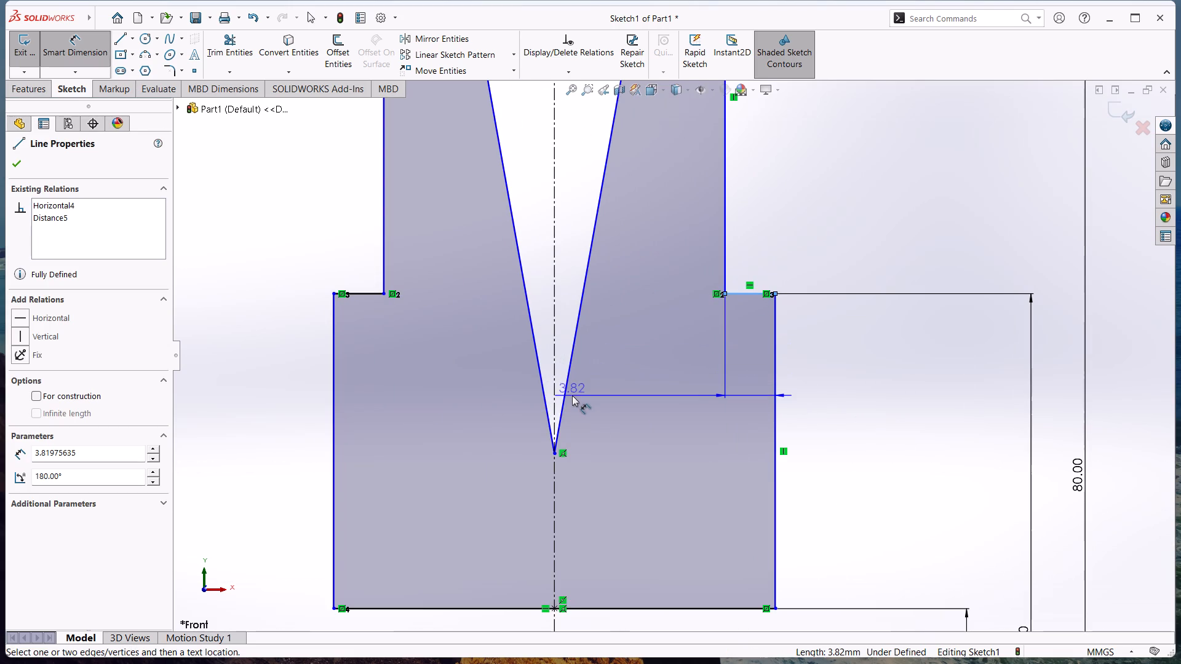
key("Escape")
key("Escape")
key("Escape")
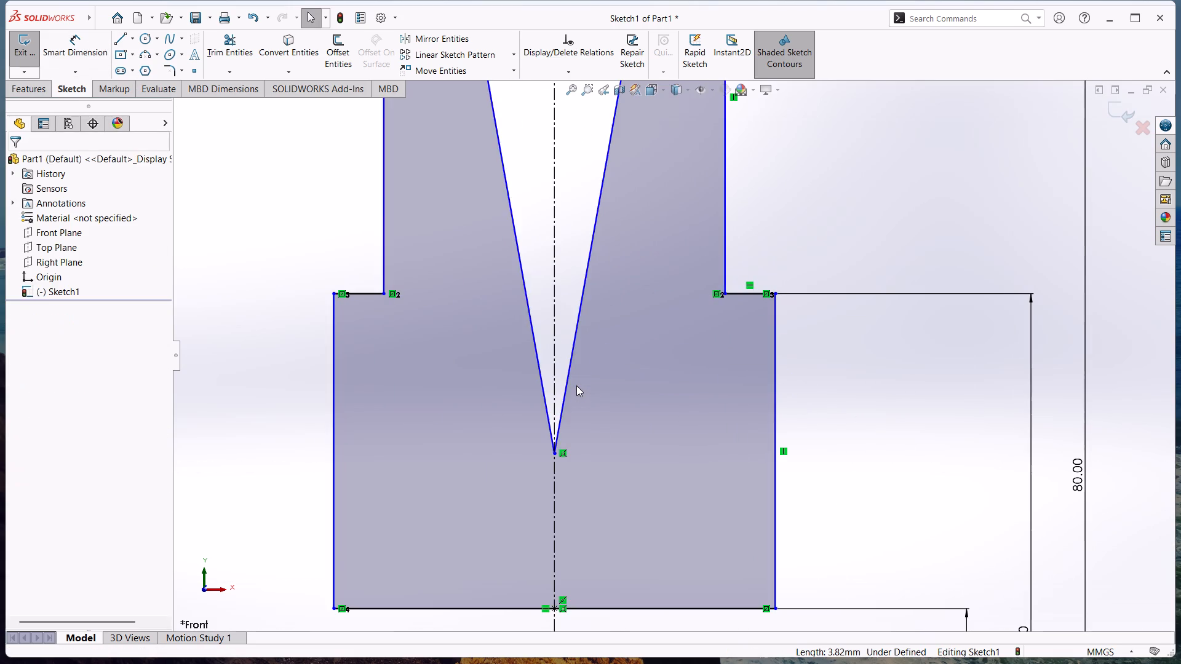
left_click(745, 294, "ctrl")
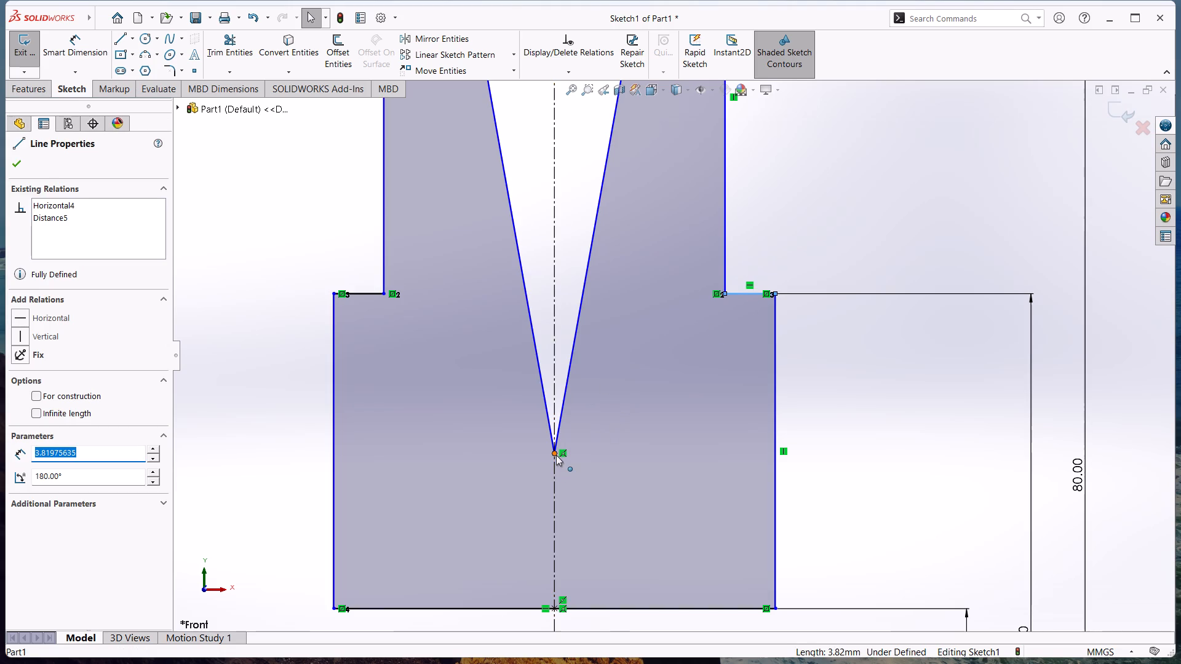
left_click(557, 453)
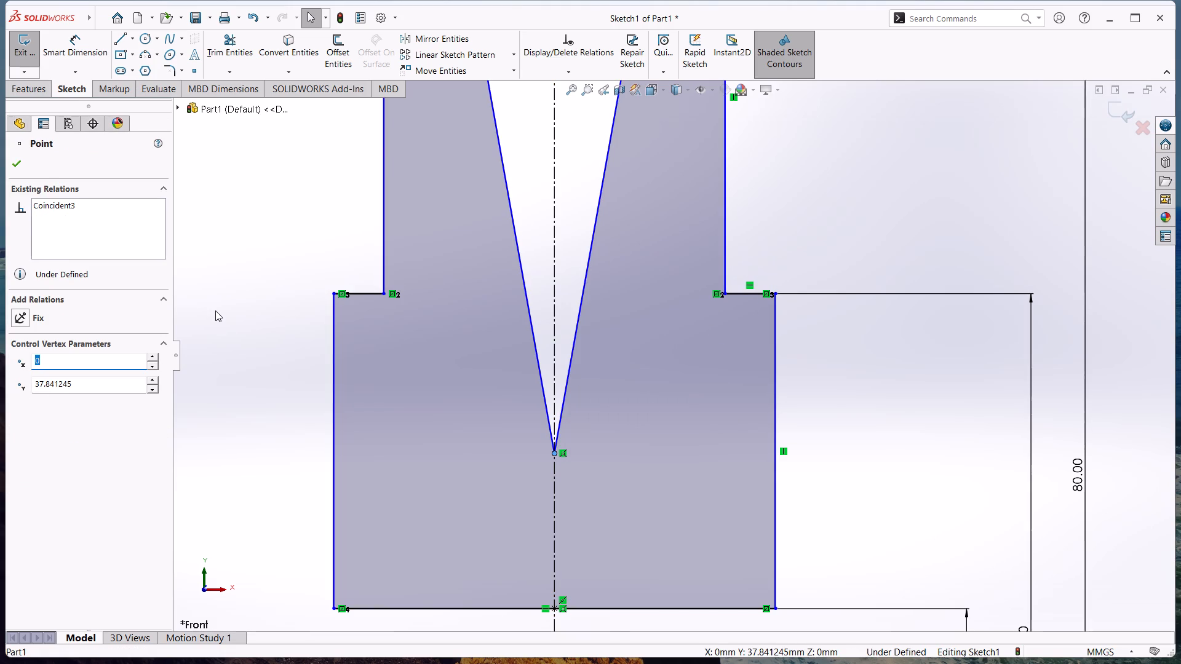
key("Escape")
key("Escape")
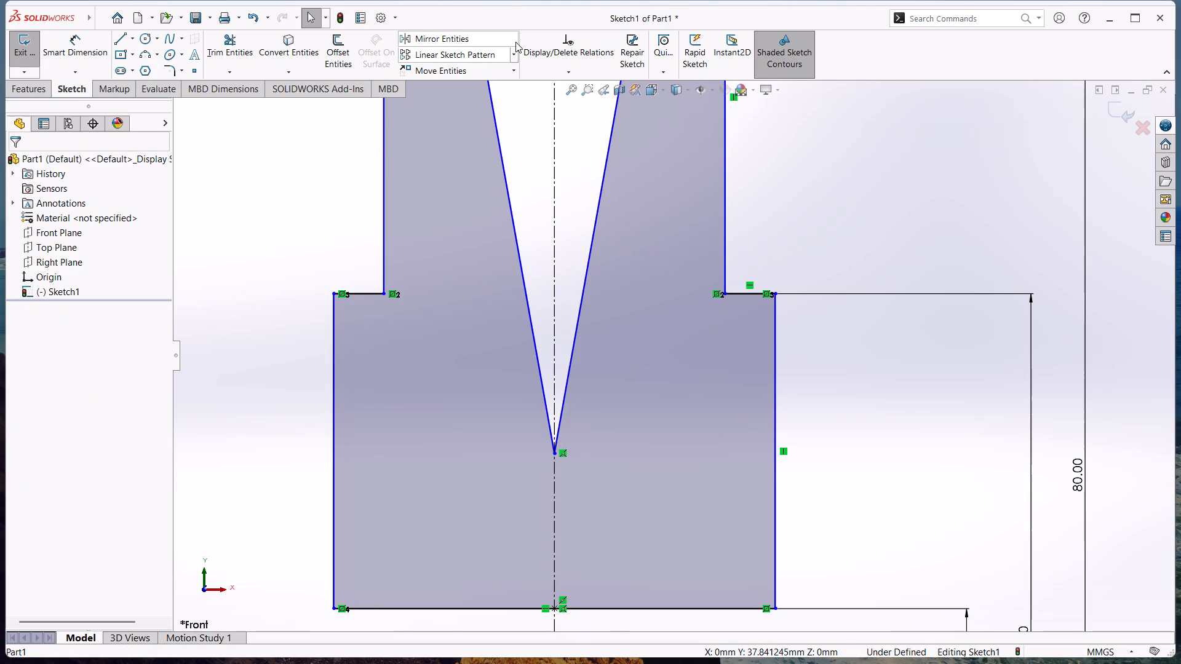
Add a coincident relation between the V-groove's bottom vertex and the right shoulder line.
left_click(575, 72)
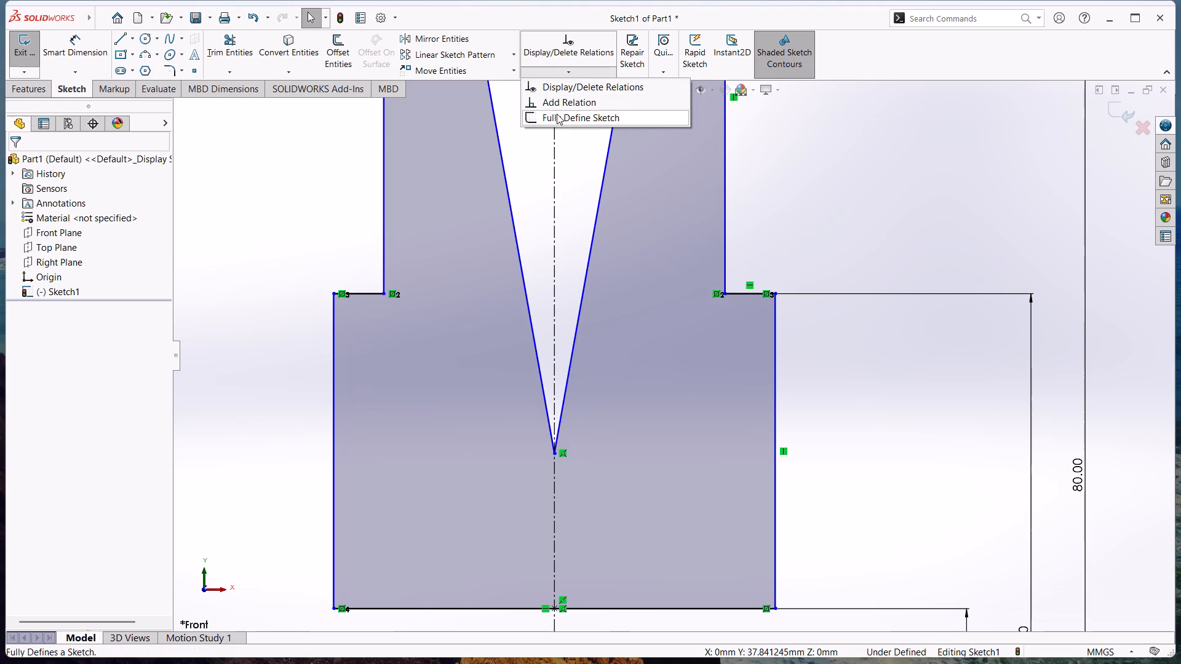
left_click(560, 105)
left_click(755, 293)
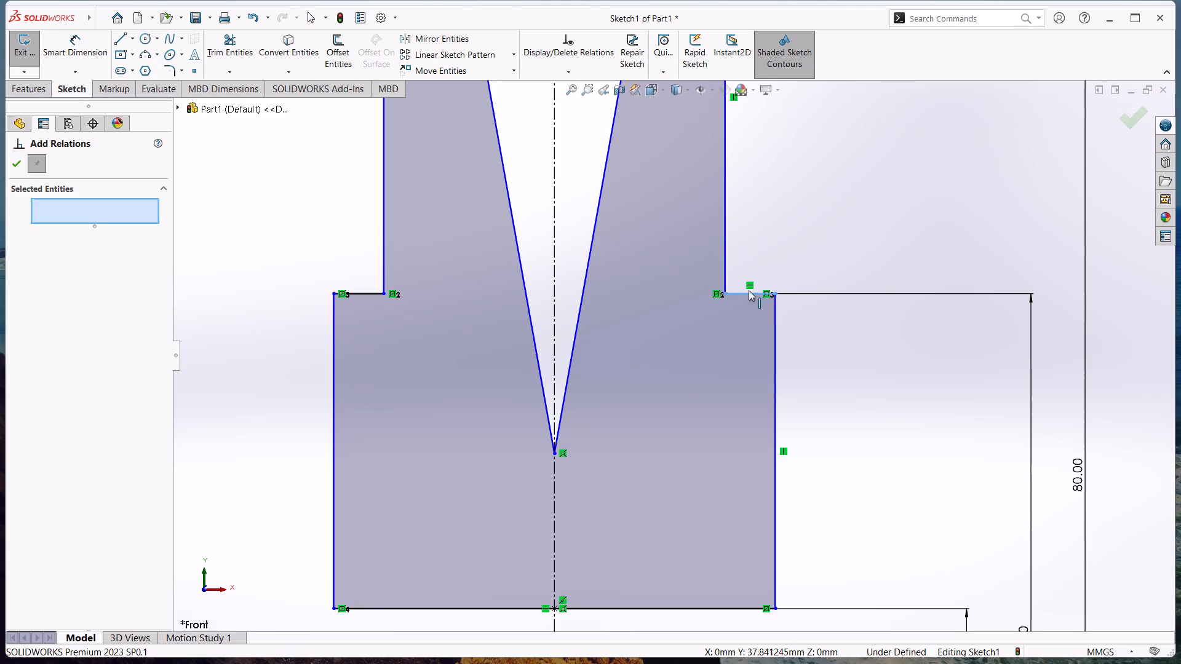
left_click(555, 450)
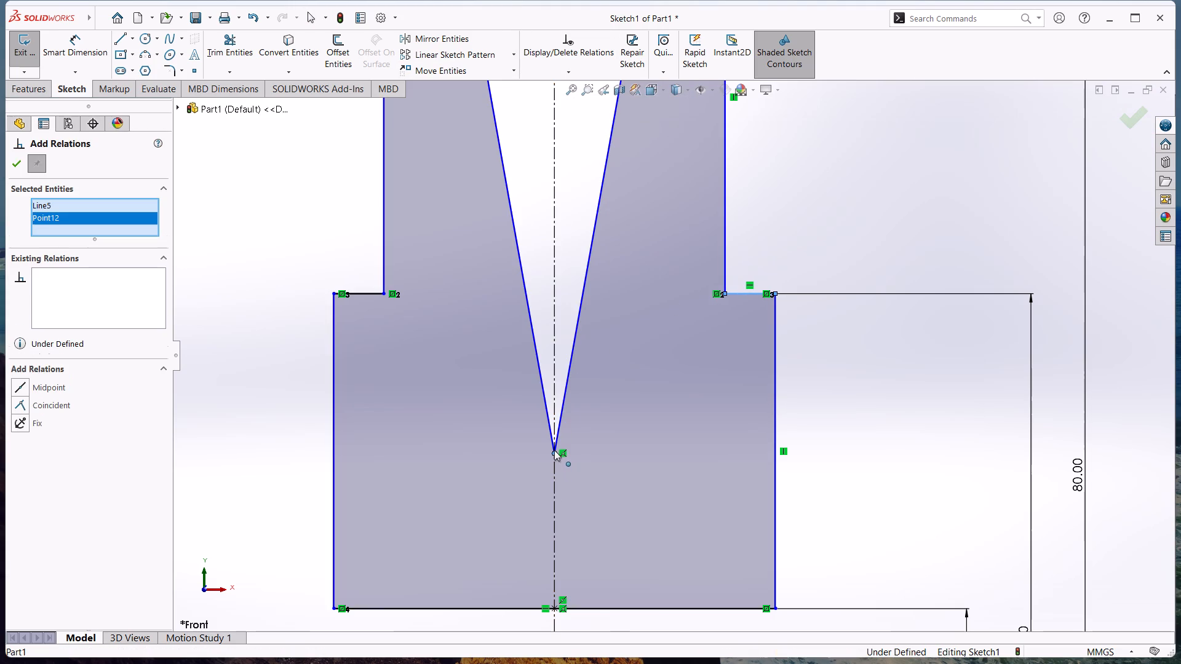
left_click(54, 403)
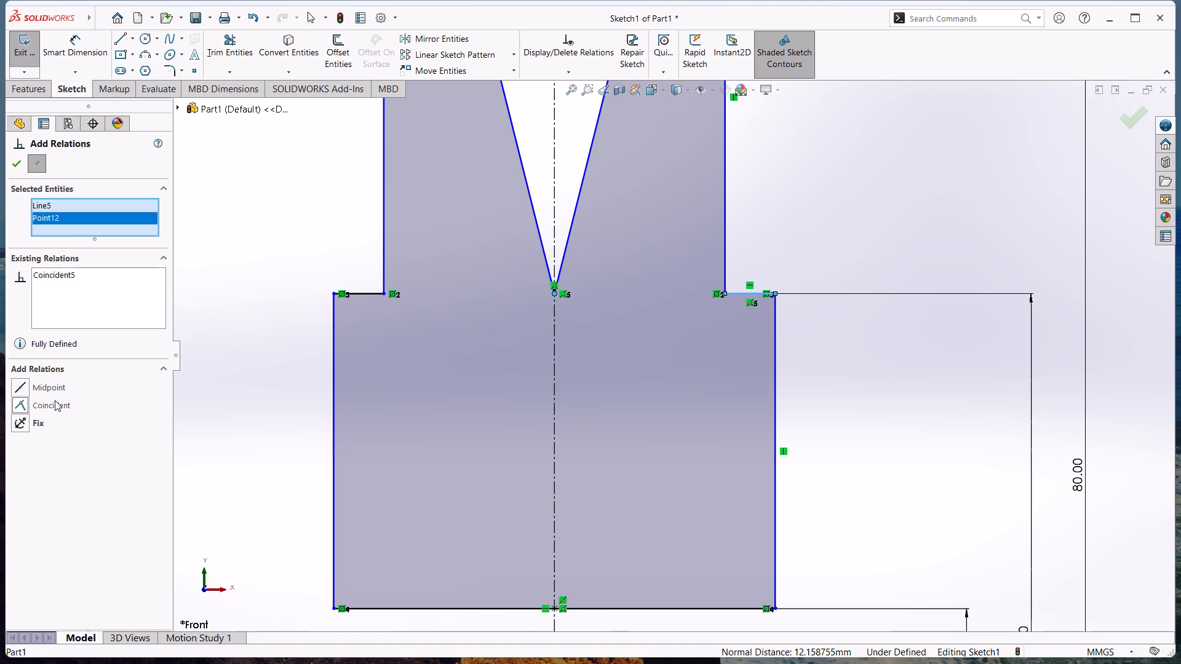
left_click(18, 165)
key("Escape")
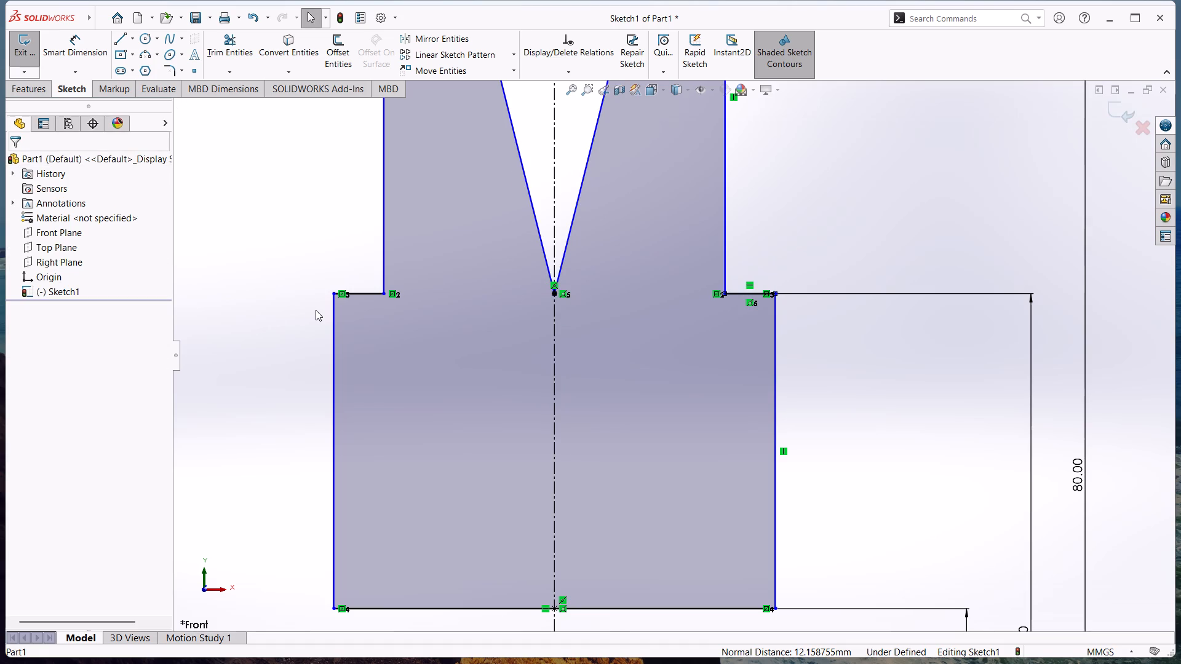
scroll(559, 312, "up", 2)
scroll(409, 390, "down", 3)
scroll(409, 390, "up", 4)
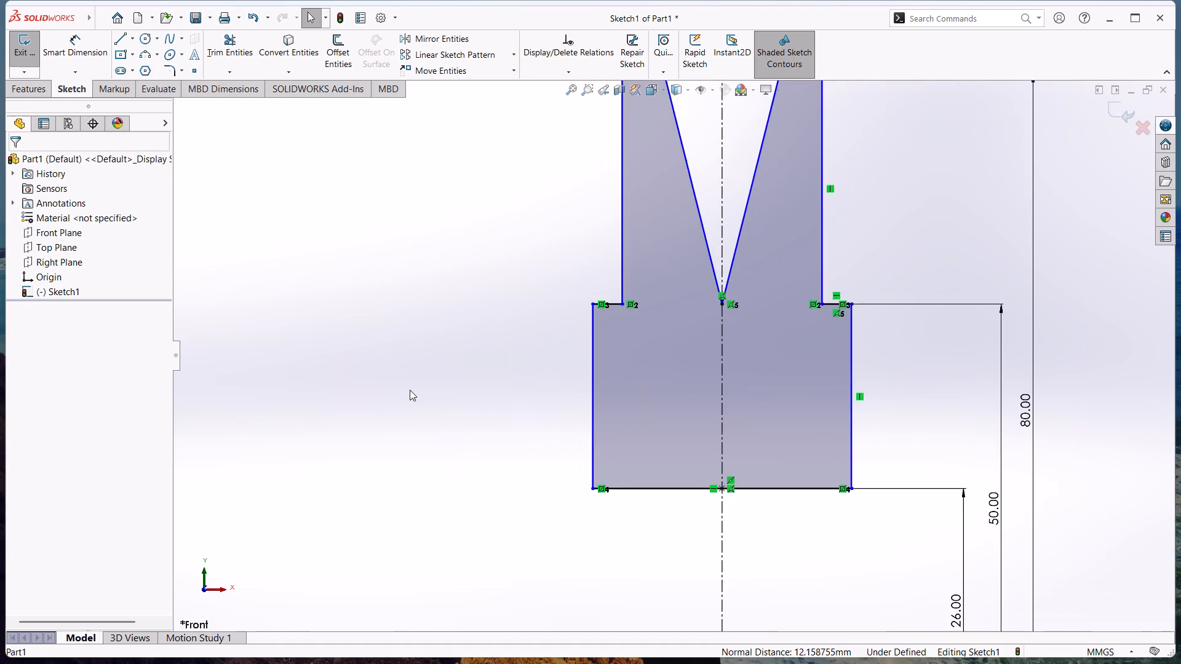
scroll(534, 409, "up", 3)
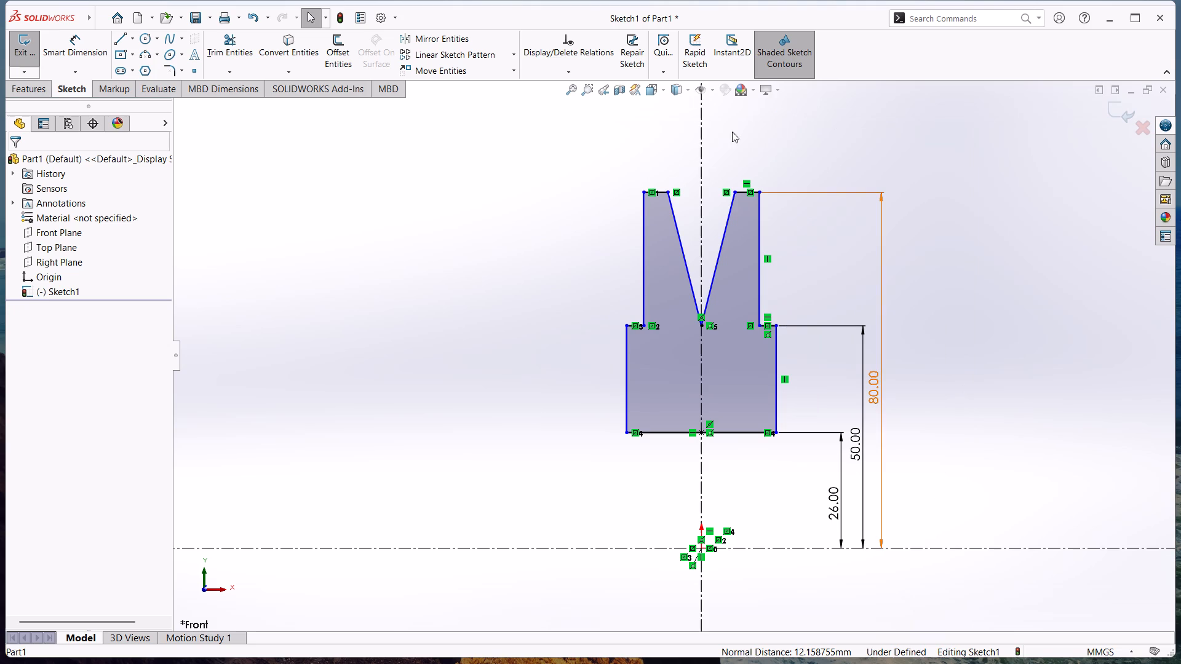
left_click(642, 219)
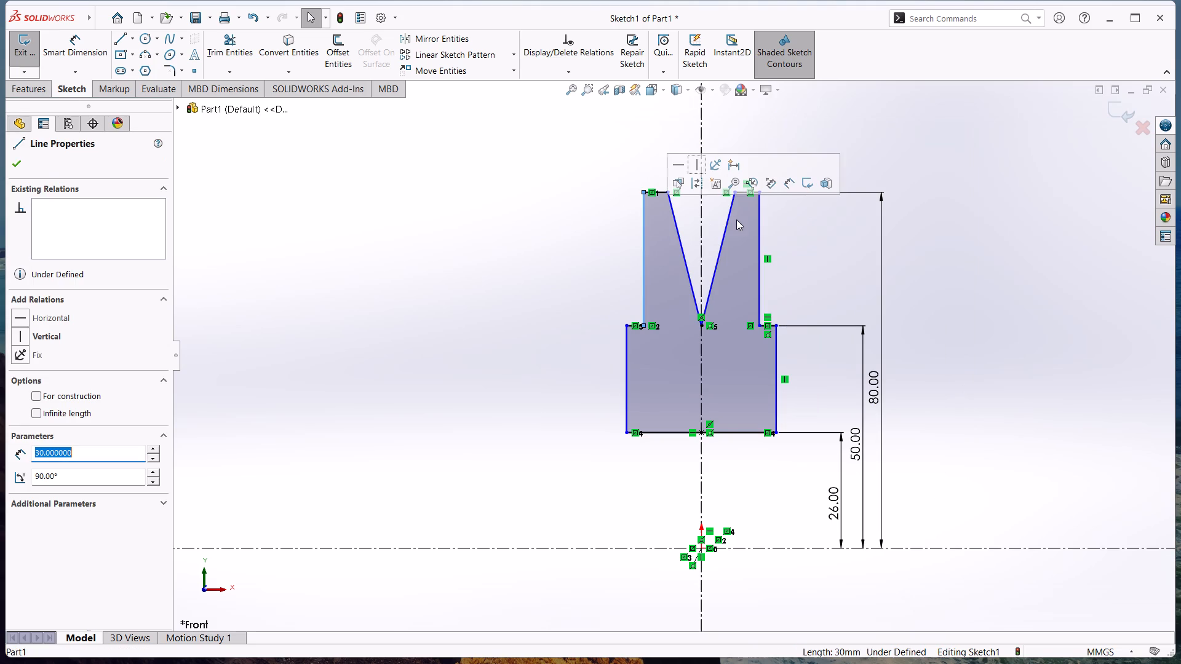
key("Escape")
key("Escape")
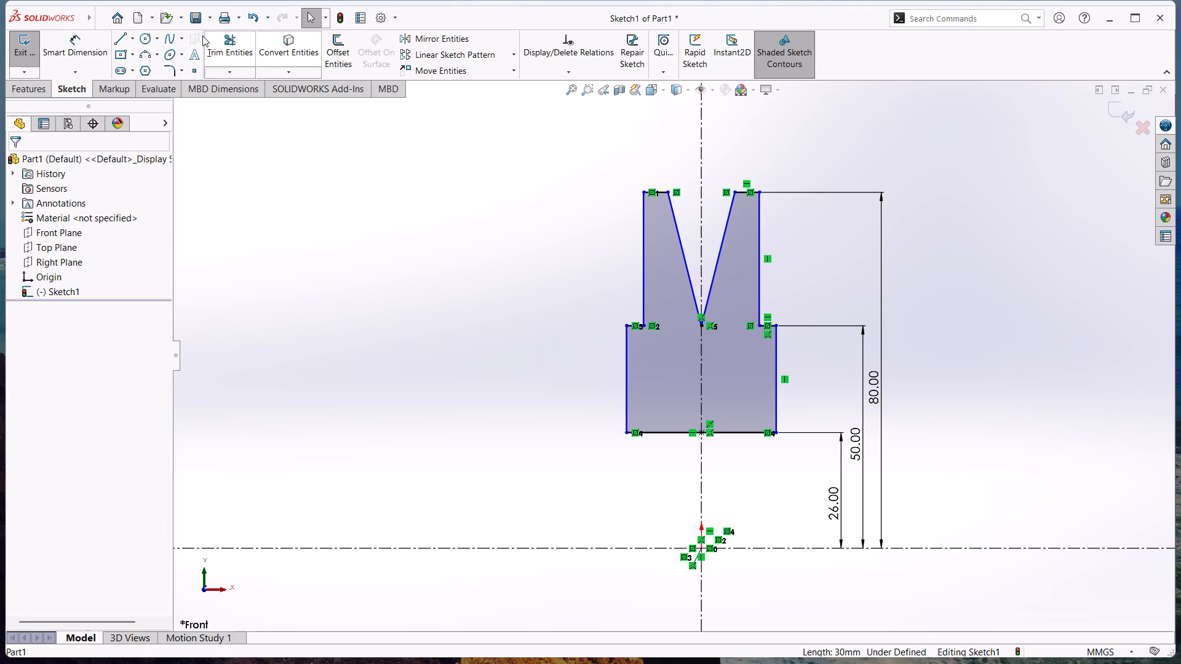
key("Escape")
Dimension the width between the profile's two upper vertical edges as 38 mm.
left_click(73, 46)
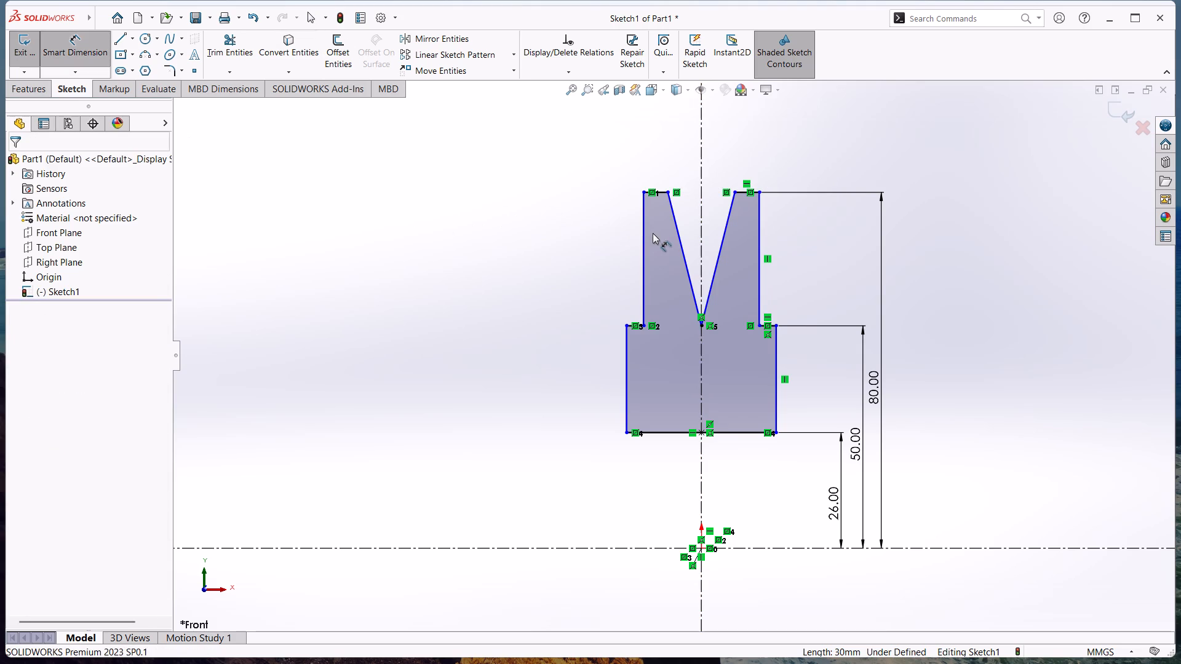
left_click(646, 233)
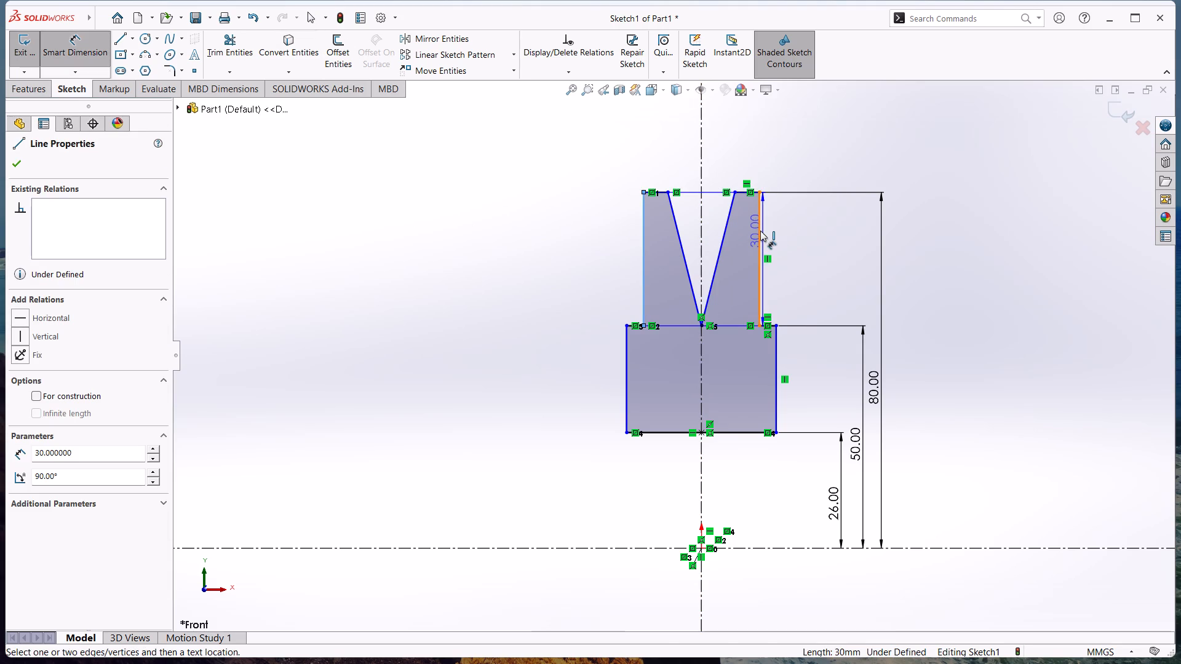
left_click(760, 231)
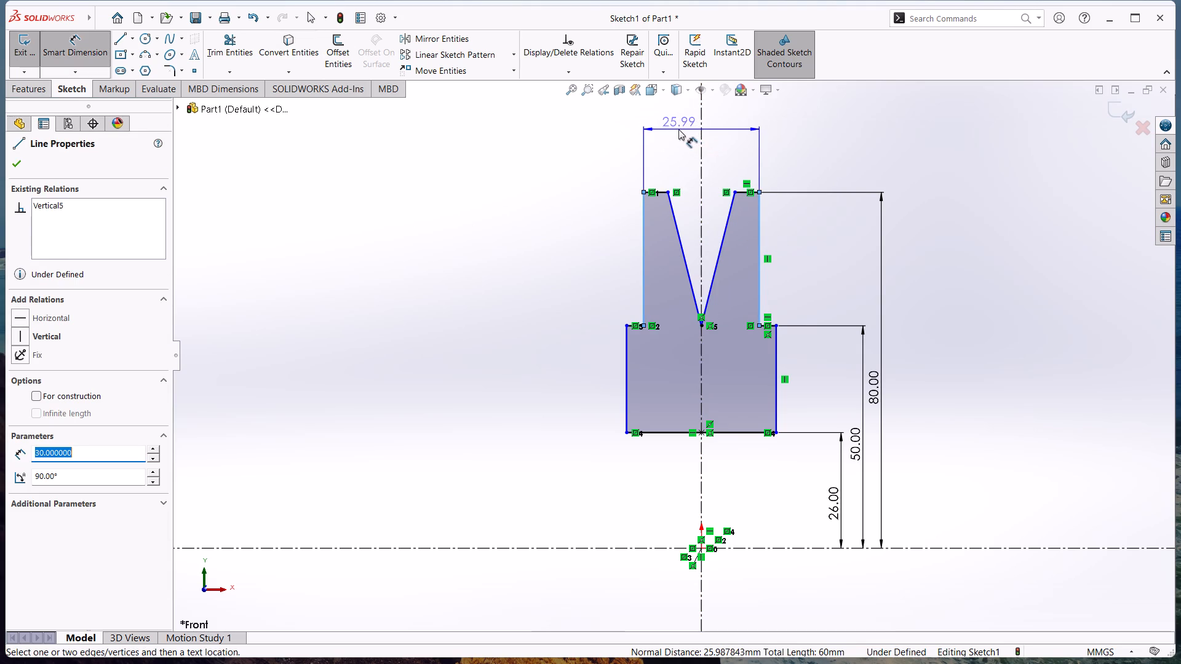
left_click(678, 129)
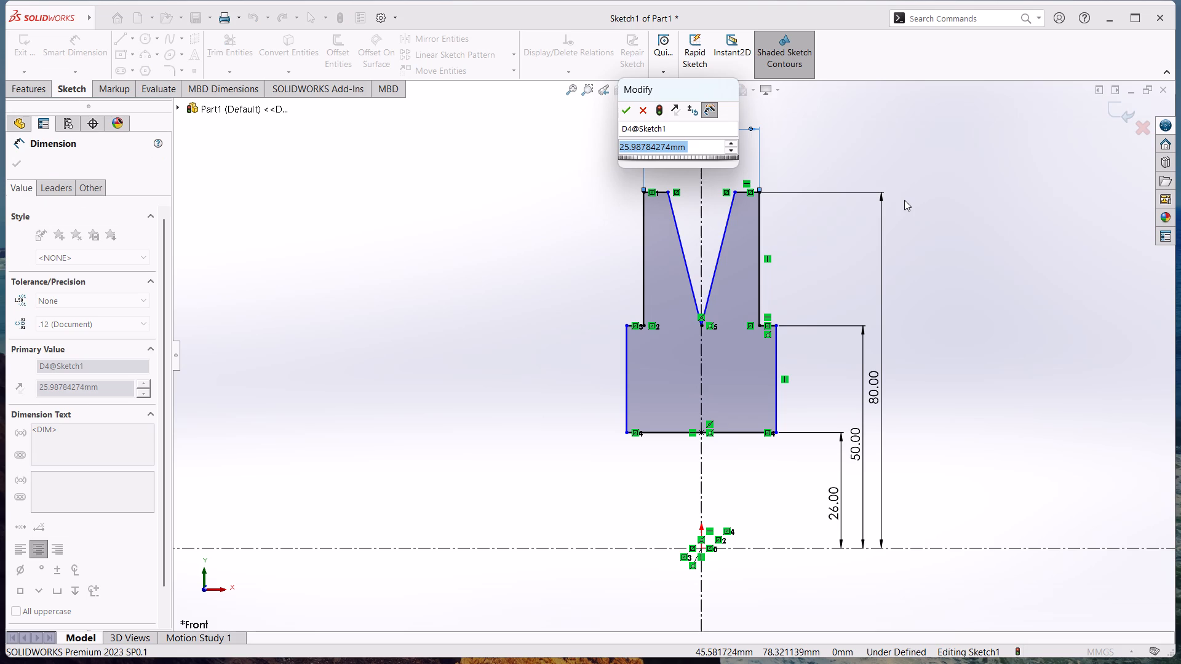
key("3")
key("8")
key("Return")
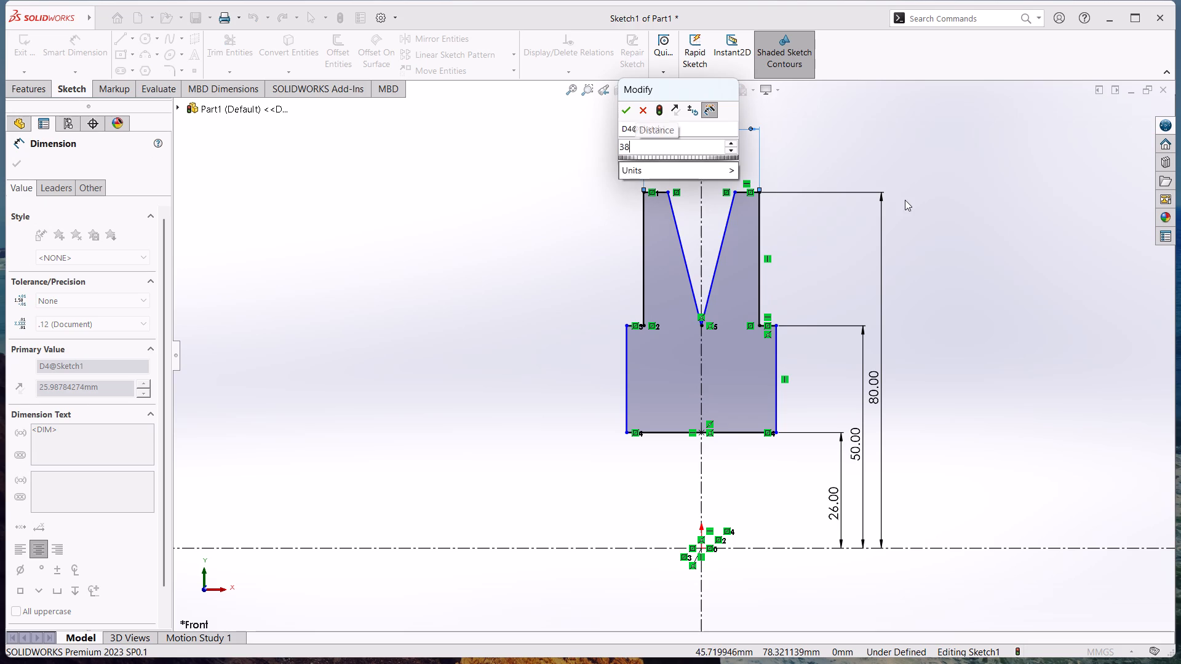
Dimension the width between the profile's two lower vertical edges as 55 mm.
left_click(626, 364)
left_click(777, 364)
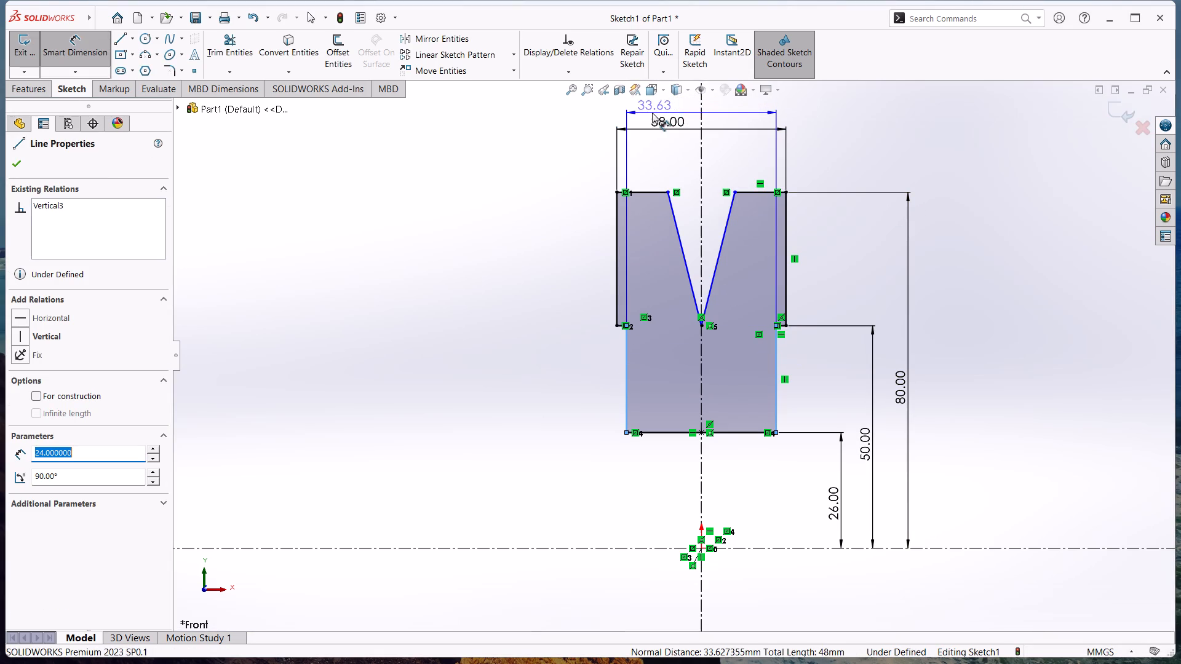
left_click(650, 111)
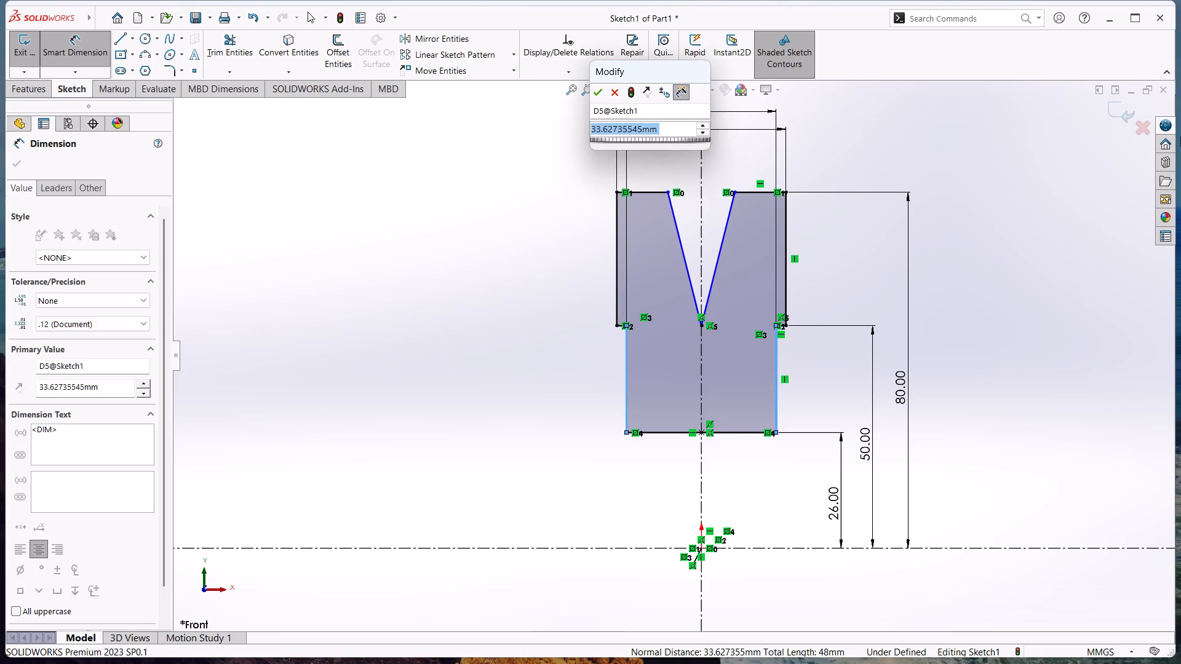
type("55")
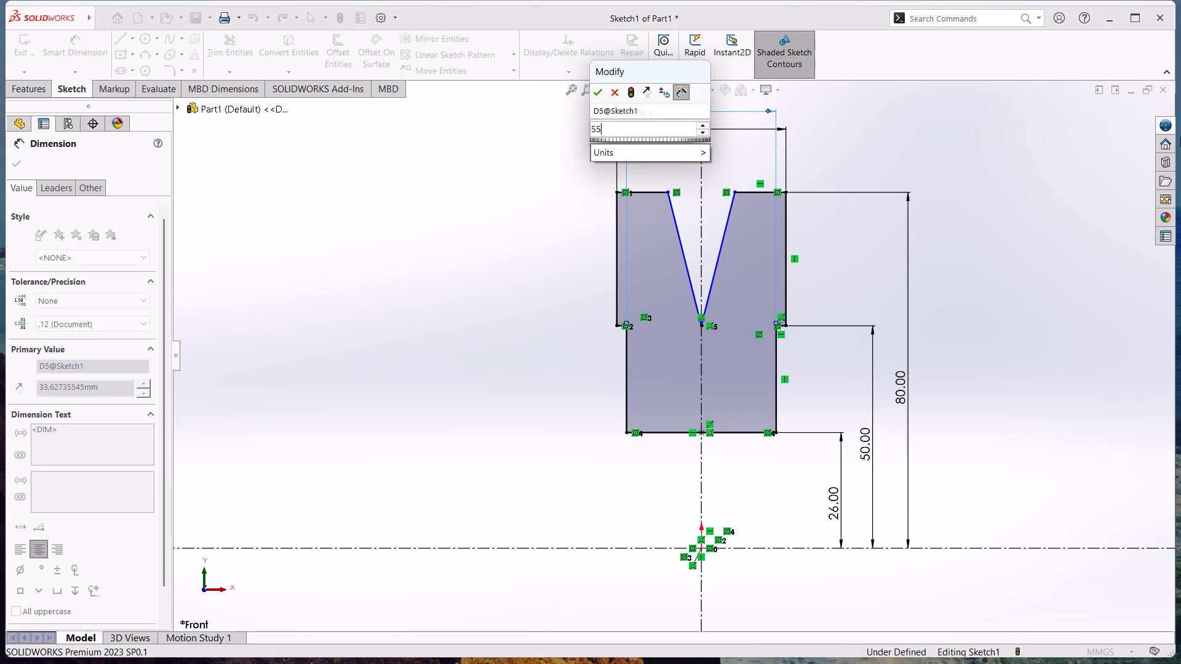
key("Return")
left_click(996, 286)
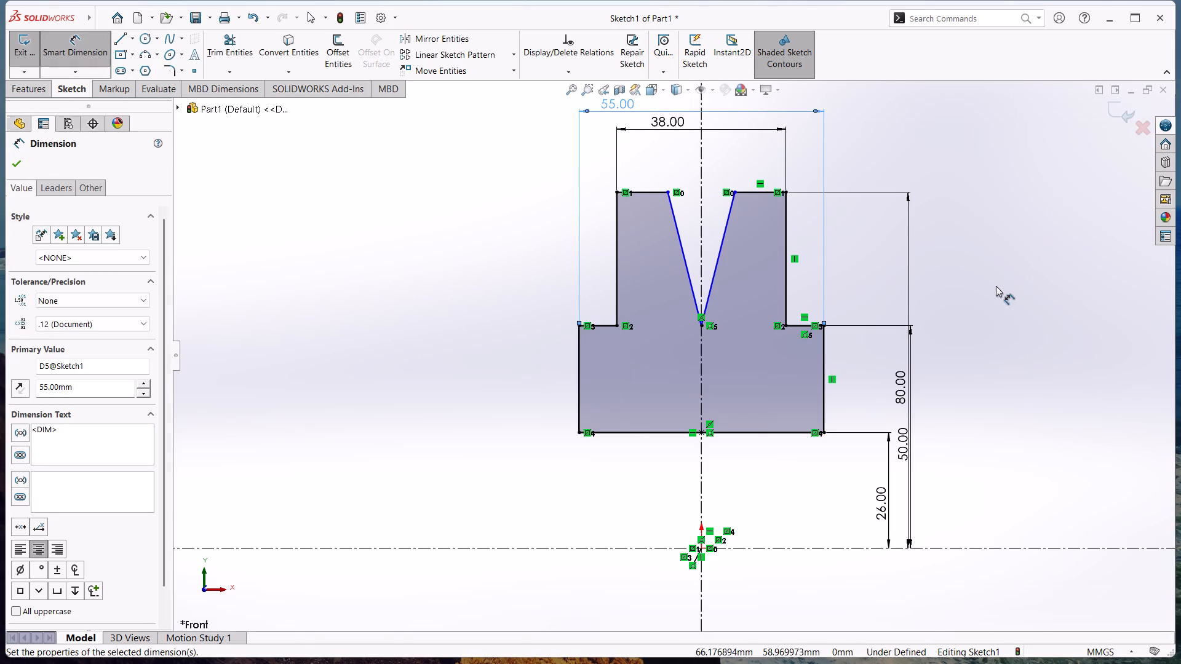
Dimension the V-groove's opening width between its two top corner points as 25 mm.
scroll(674, 211, "down", 1)
scroll(668, 235, "up", 1)
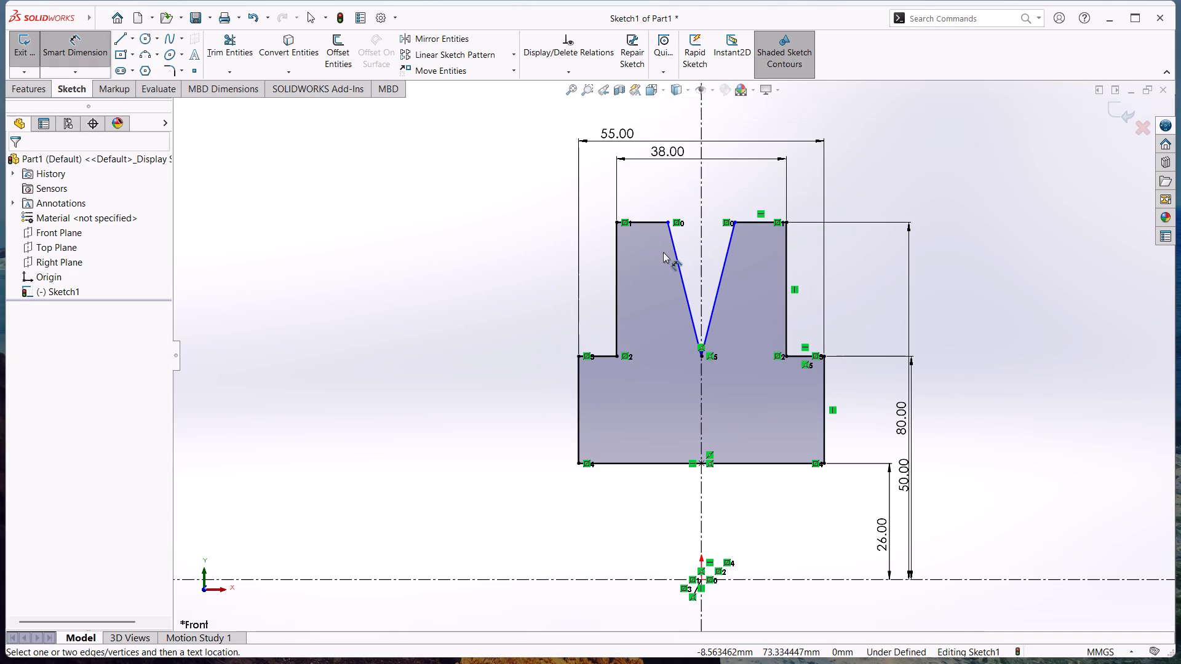
scroll(650, 264, "up", 2)
scroll(696, 149, "down", 1)
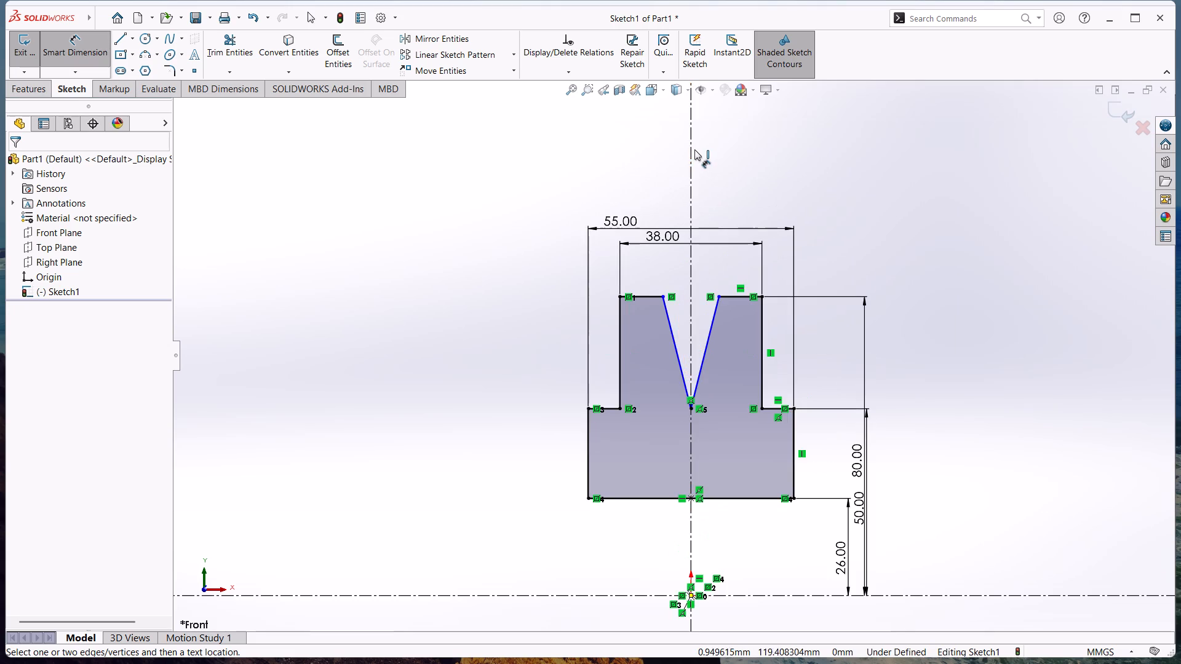
scroll(676, 168, "down", 1)
scroll(672, 249, "down", 1)
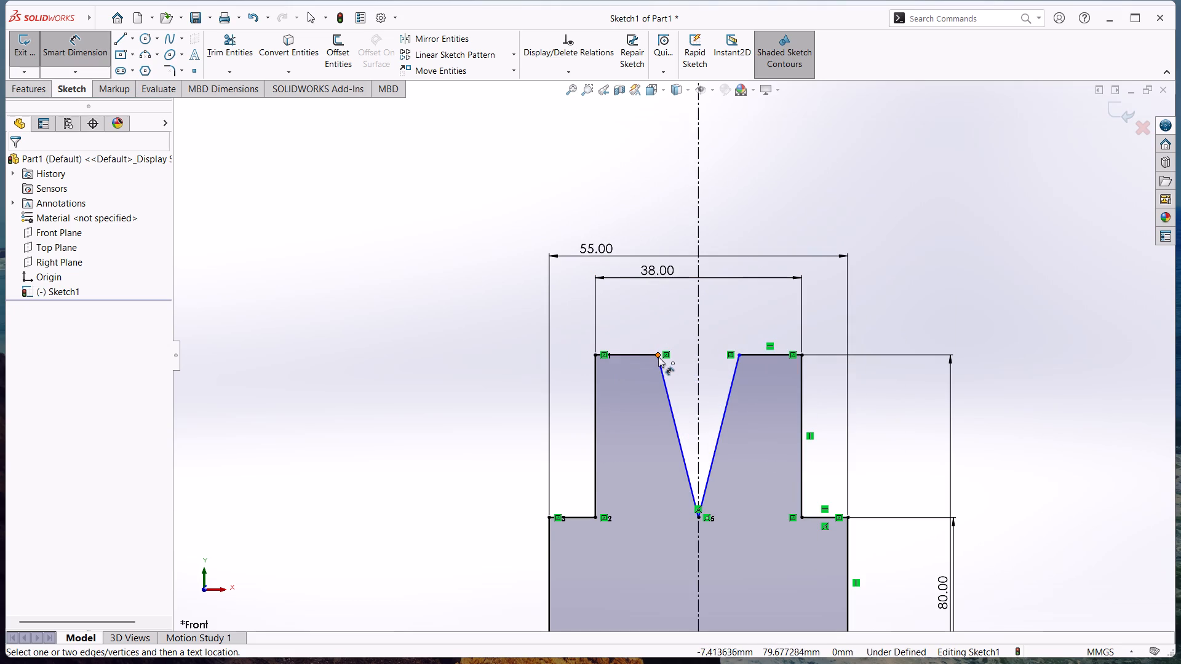
left_click(659, 357)
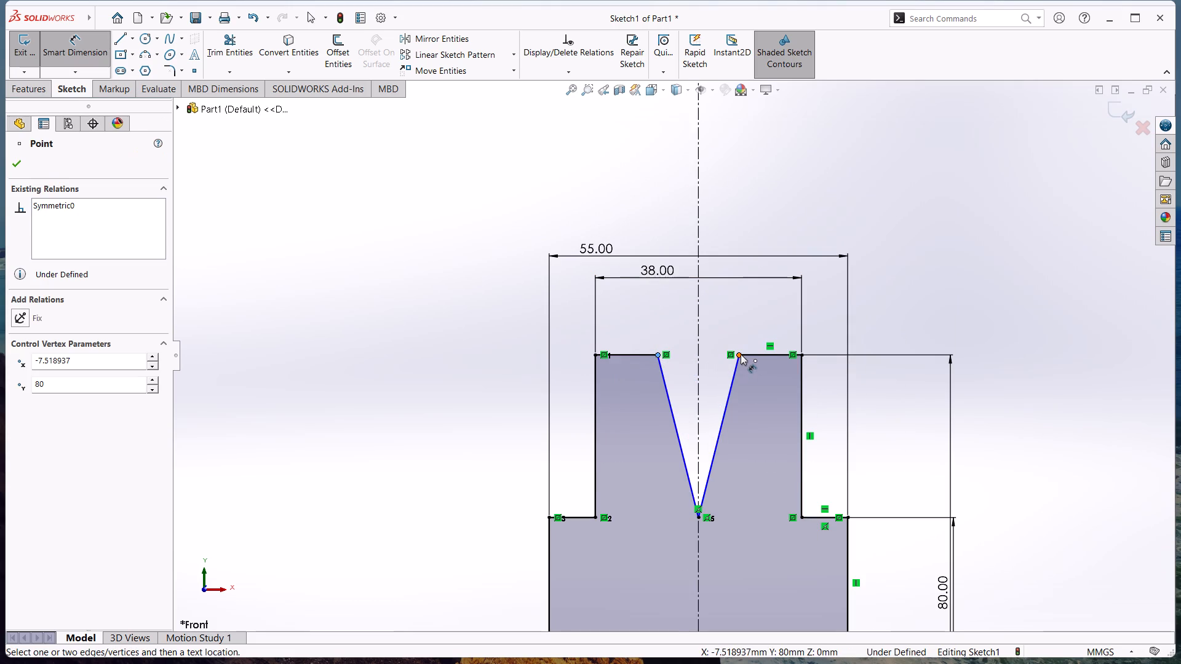
left_click(741, 354)
left_click(696, 315)
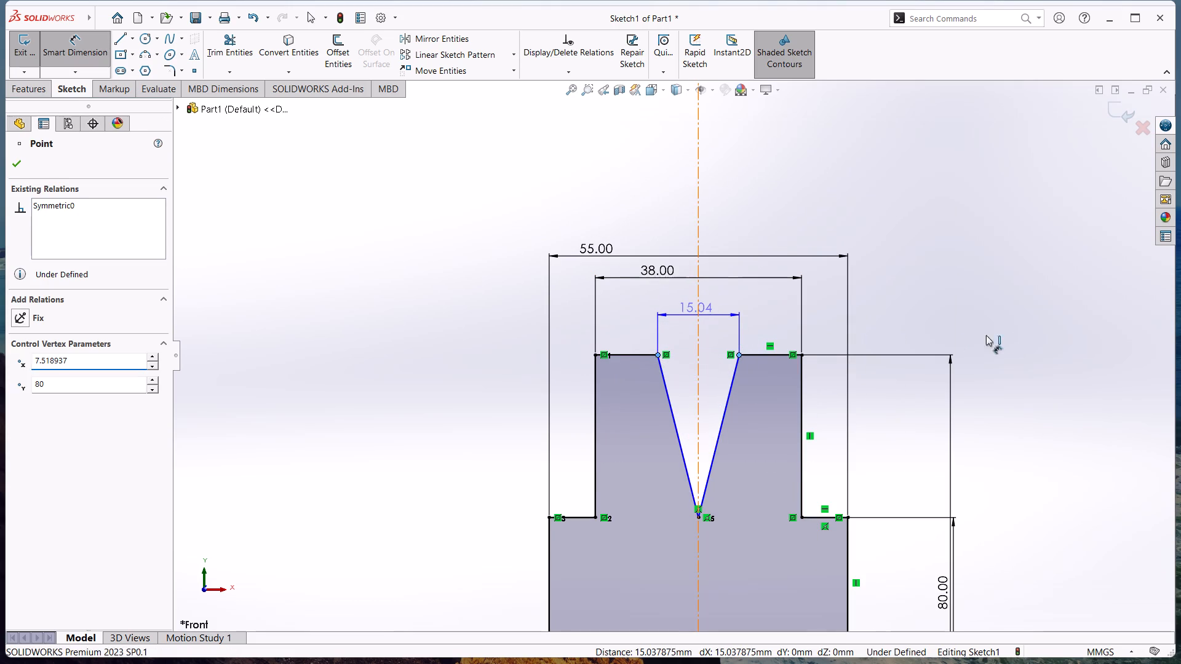
type("25")
key("Return")
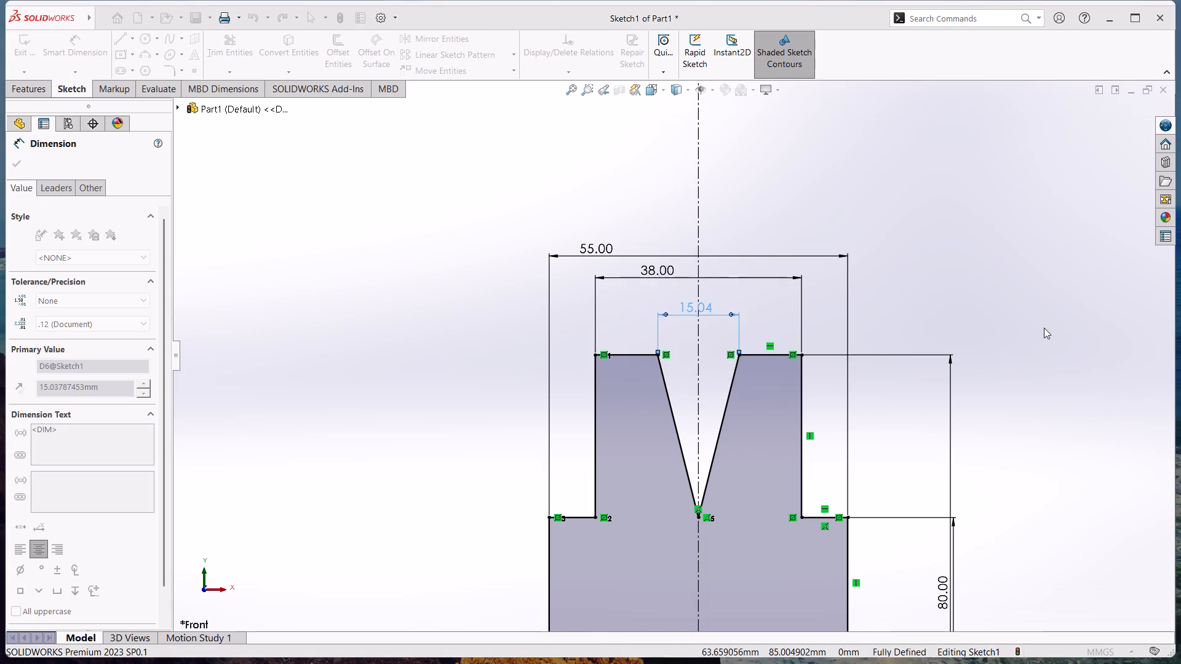
left_click(1050, 285)
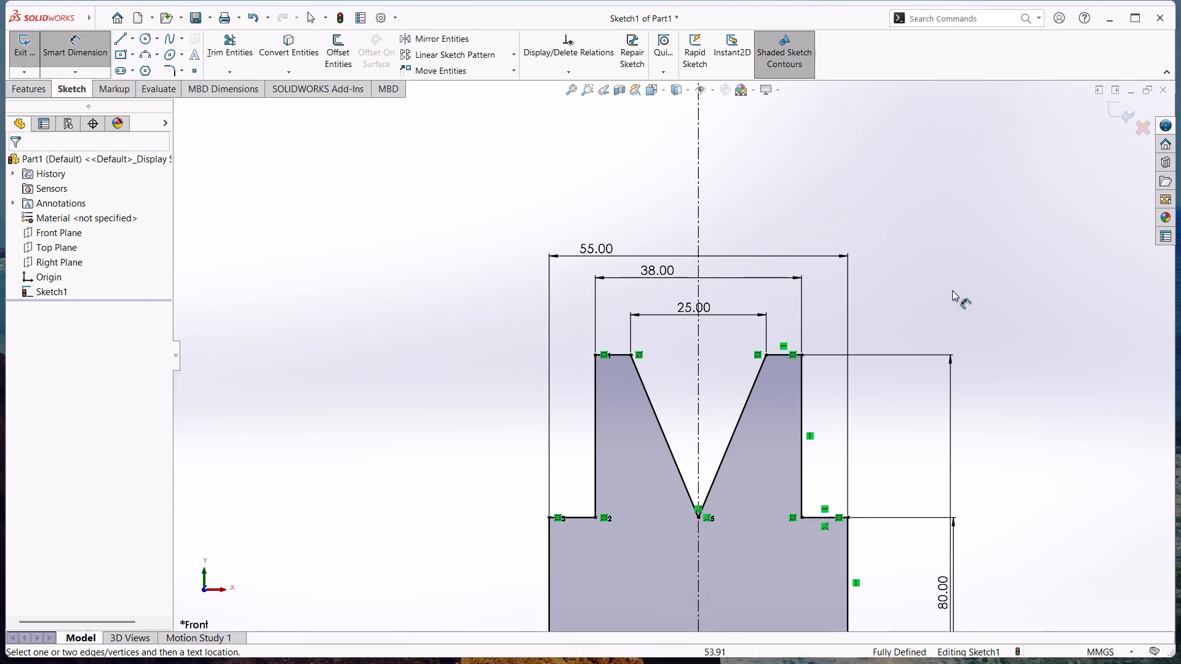
Apply 5 mm sketch fillets to the two top corners of the V-groove opening.
scroll(799, 270, "down", 2)
scroll(782, 307, "up", 4)
scroll(666, 478, "up", 1)
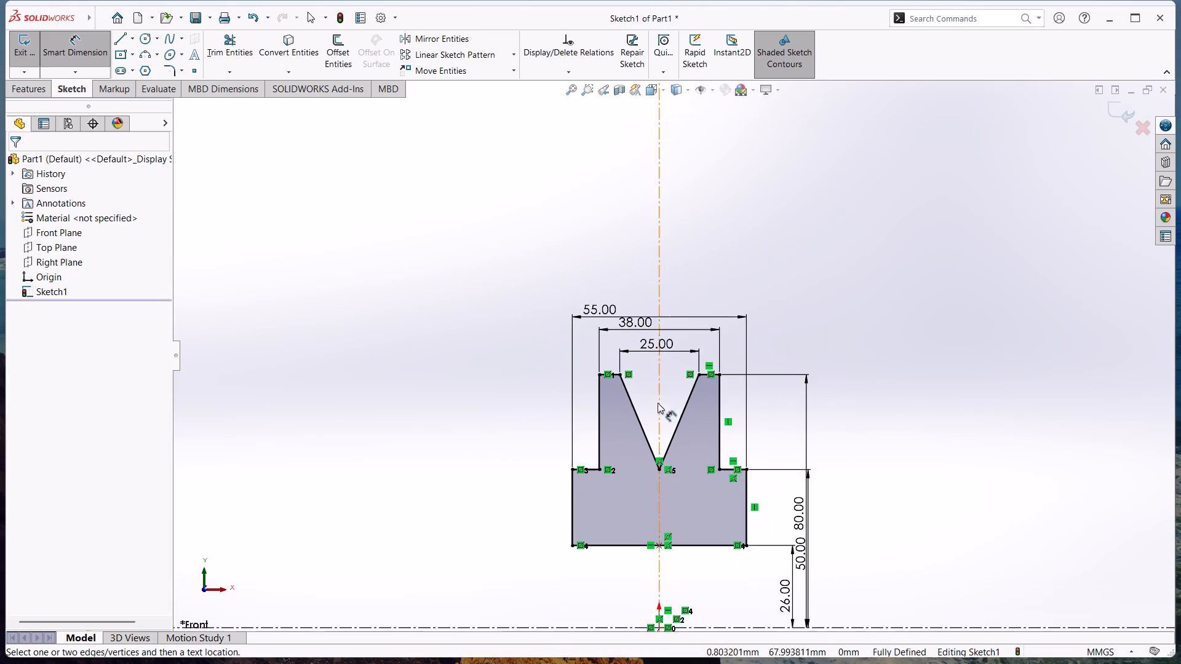
scroll(642, 382, "down", 1)
left_click(164, 69)
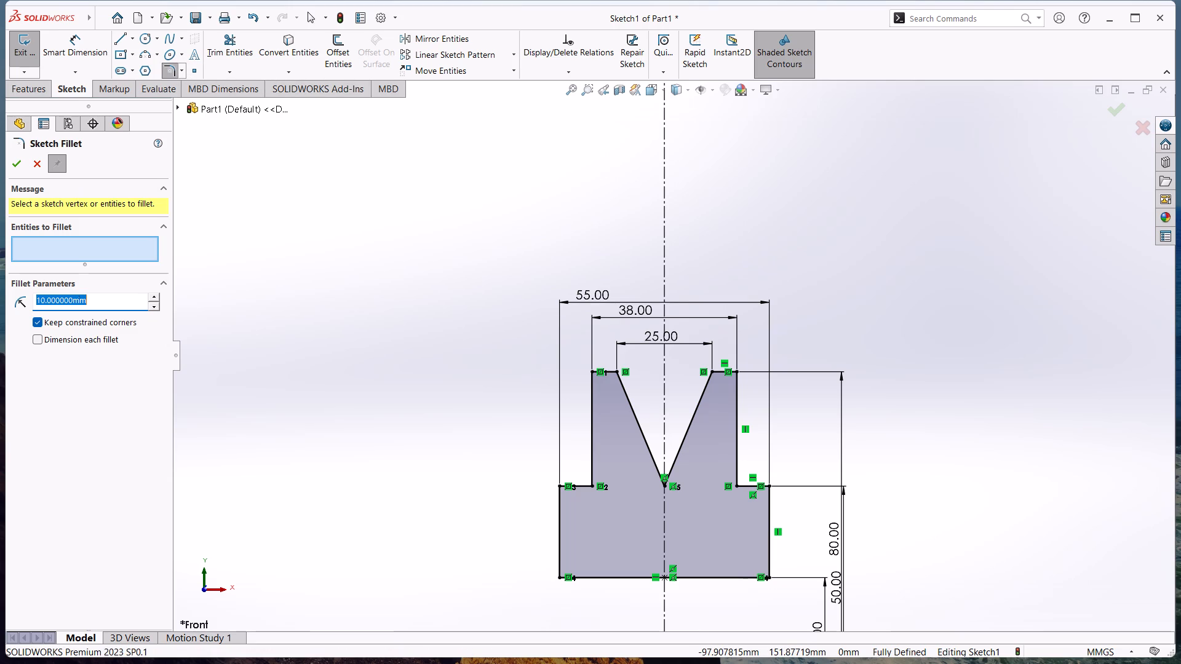
key("5")
key("Return")
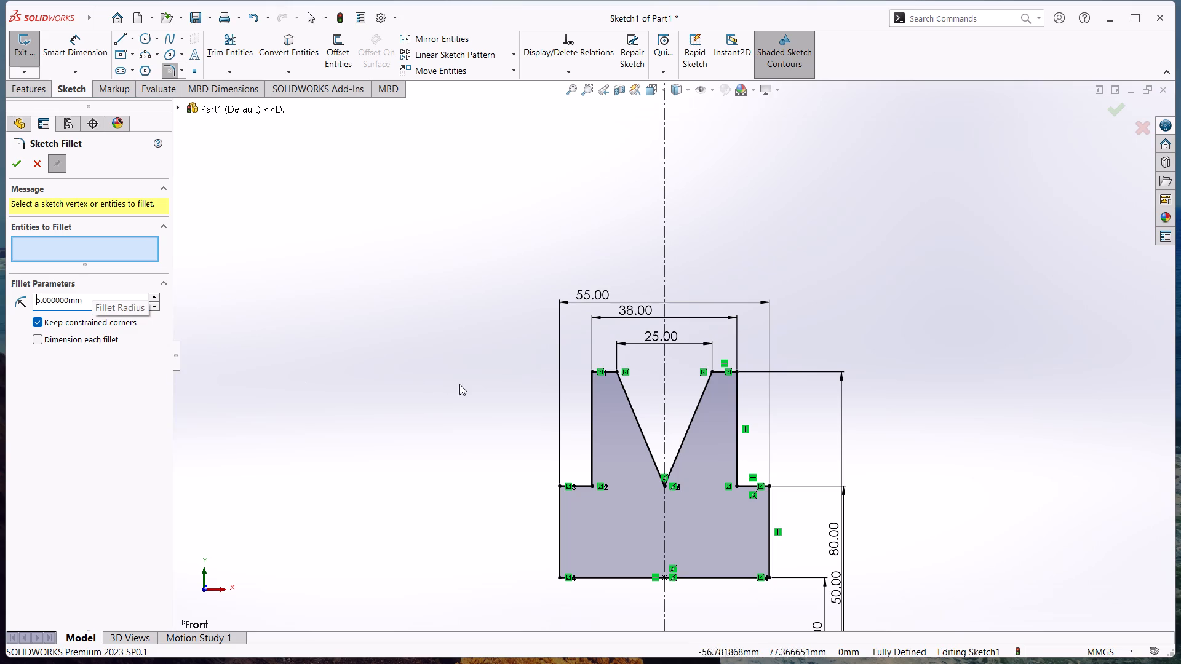
left_click(616, 373)
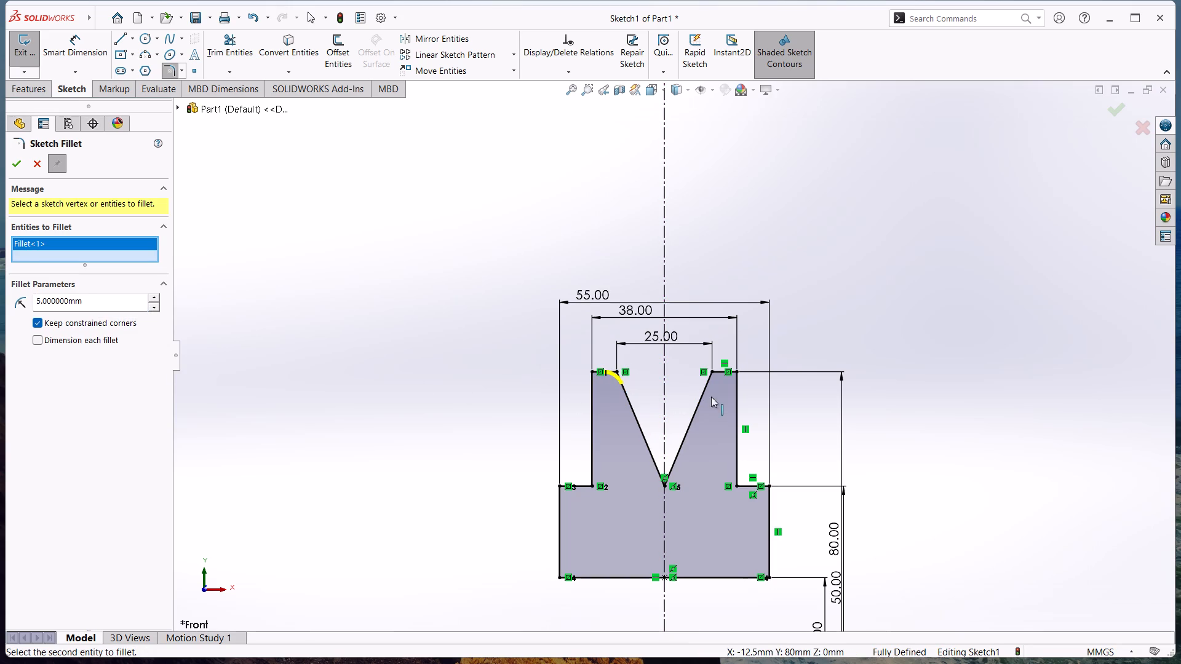
left_click(714, 373)
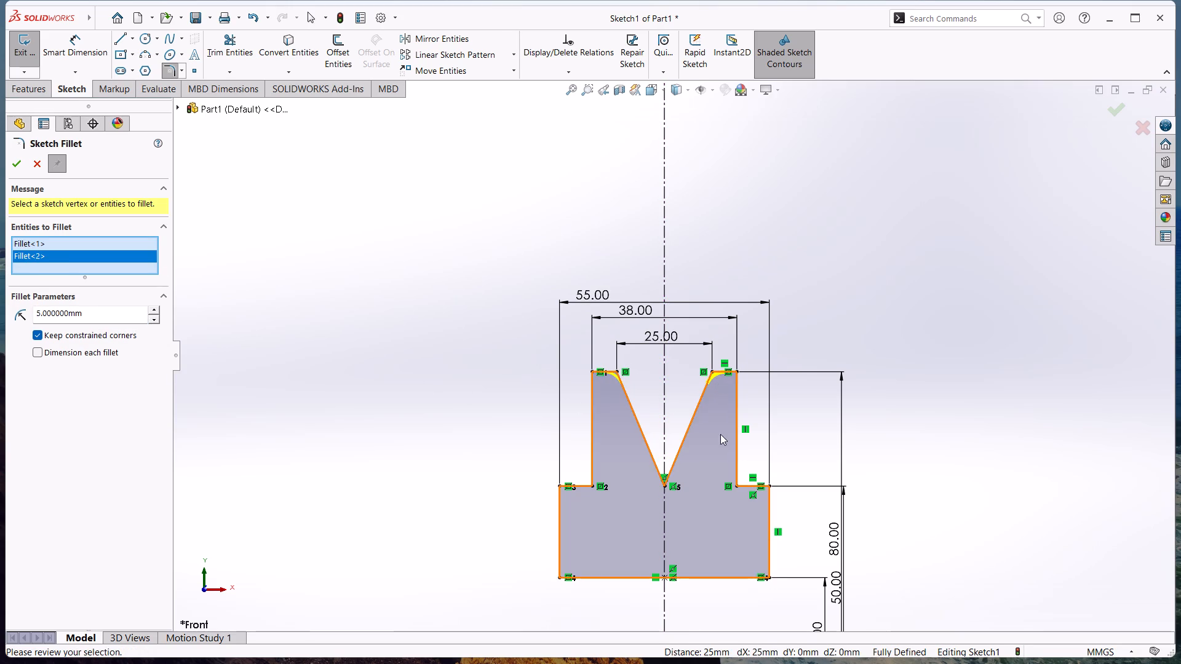
left_click(18, 167)
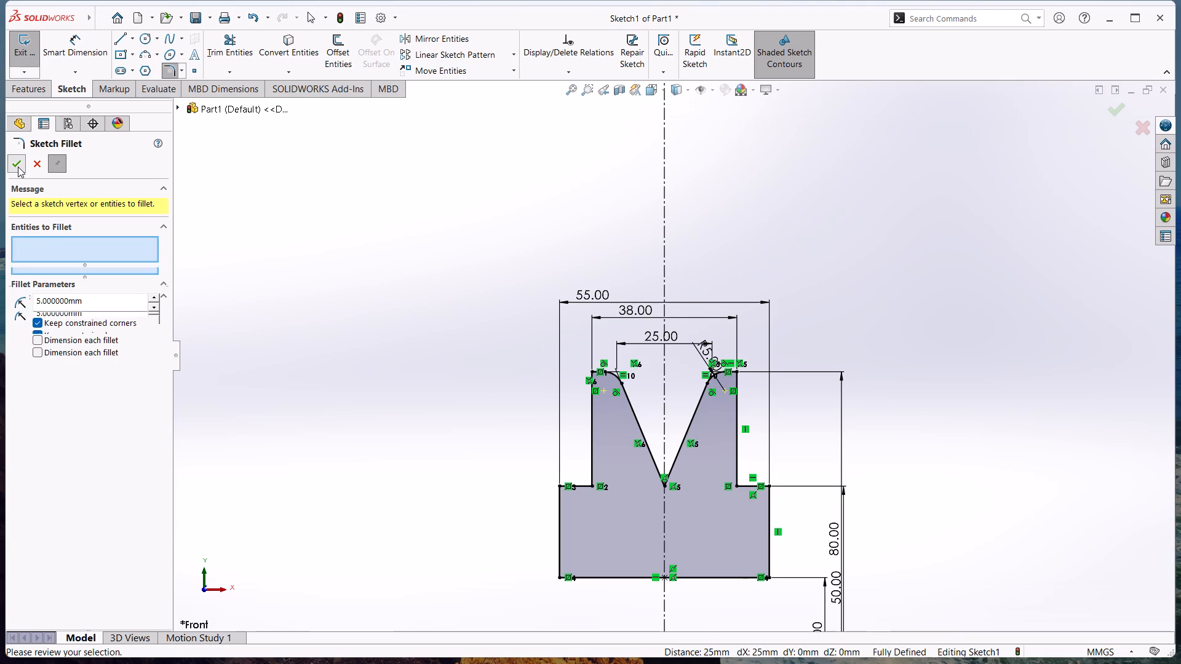
Round the V-groove's bottom vertex between its two sloped lines with a 5 mm sketch fillet.
scroll(739, 413, "up", 2)
scroll(712, 380, "down", 4)
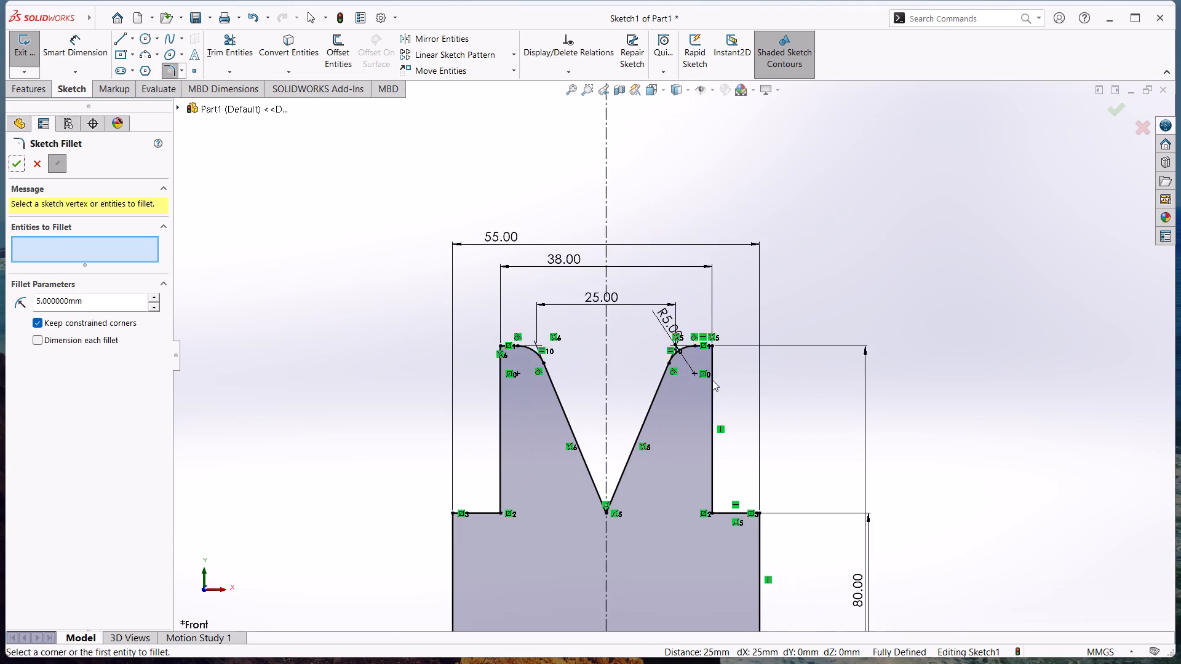
scroll(712, 380, "down", 1)
scroll(630, 414, "up", 3)
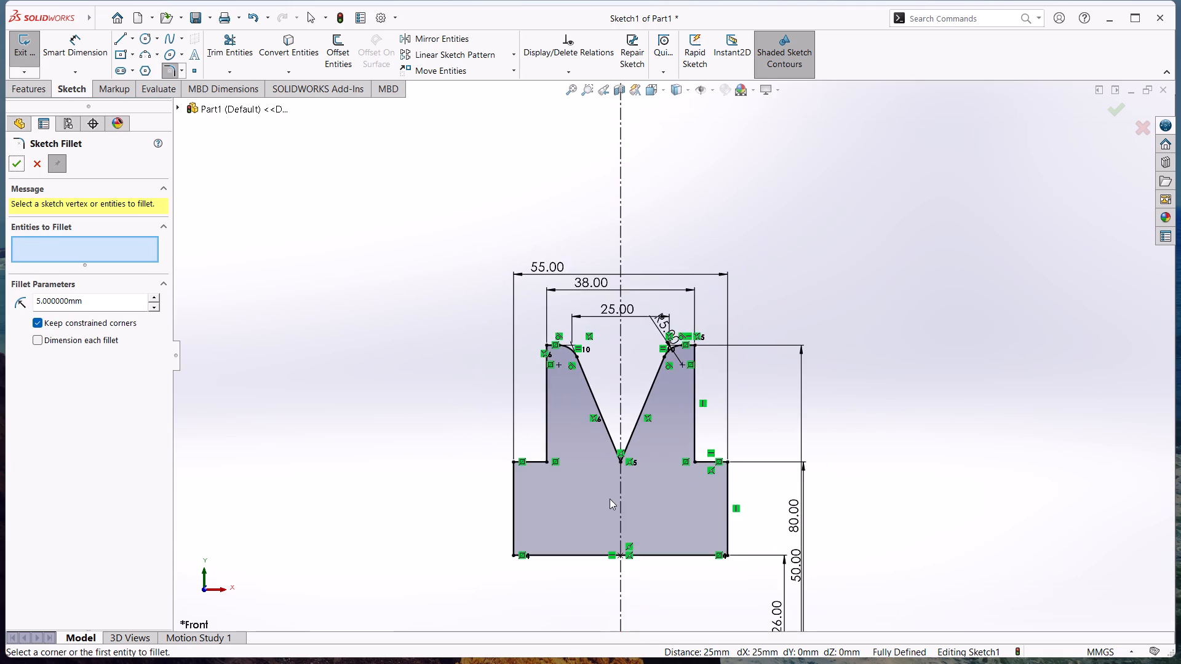
scroll(610, 487, "down", 5)
scroll(655, 419, "down", 2)
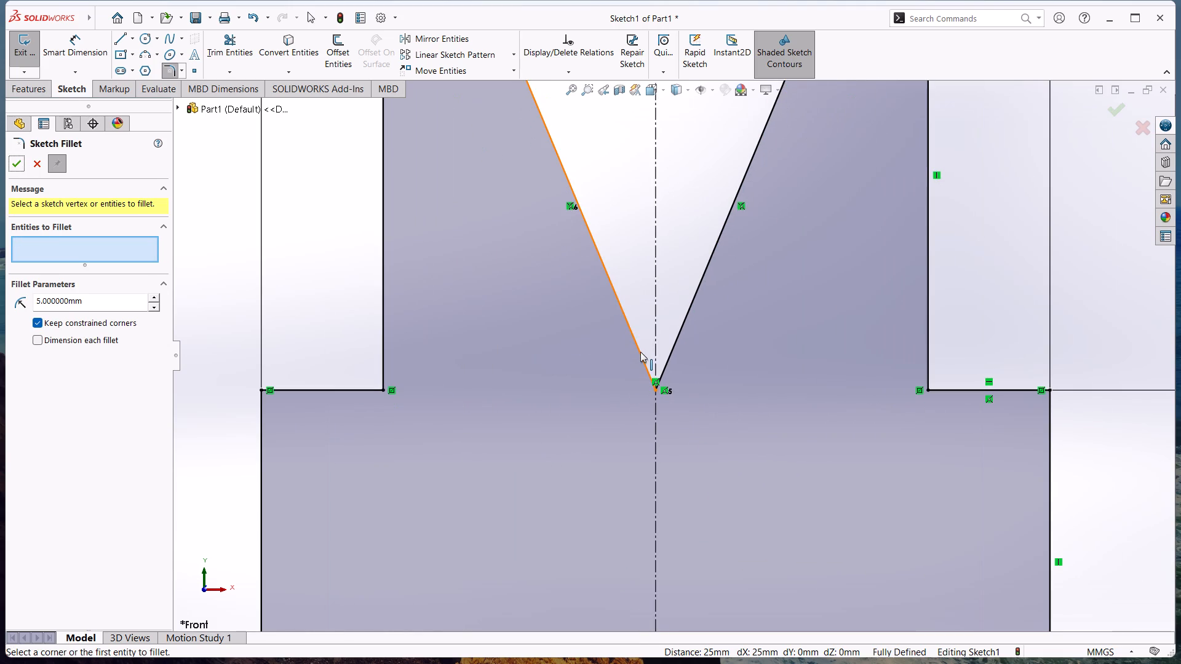
left_click_drag(109, 308, 0, 301)
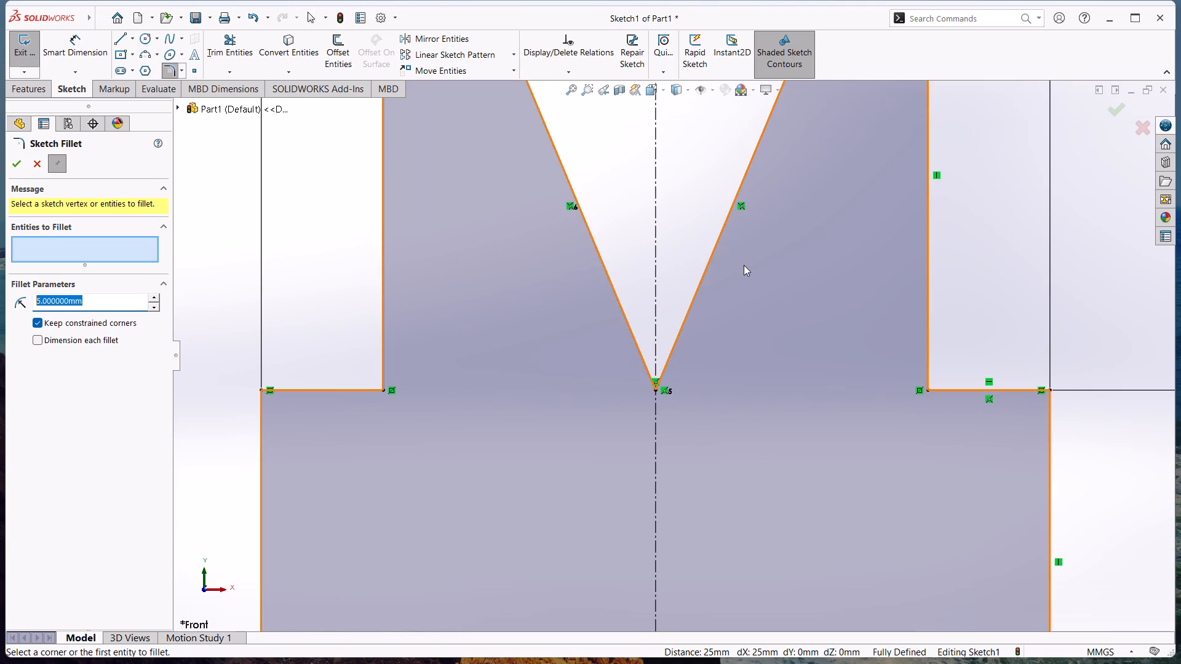
type("10")
key("Return")
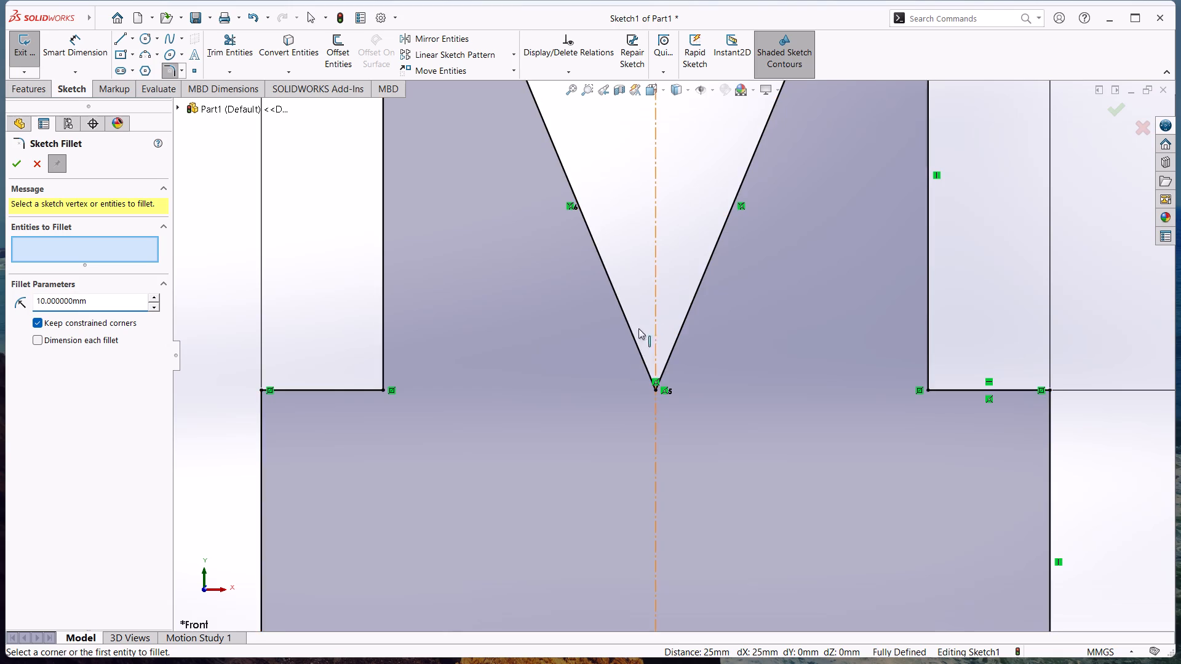
left_click(632, 338)
left_click(674, 347)
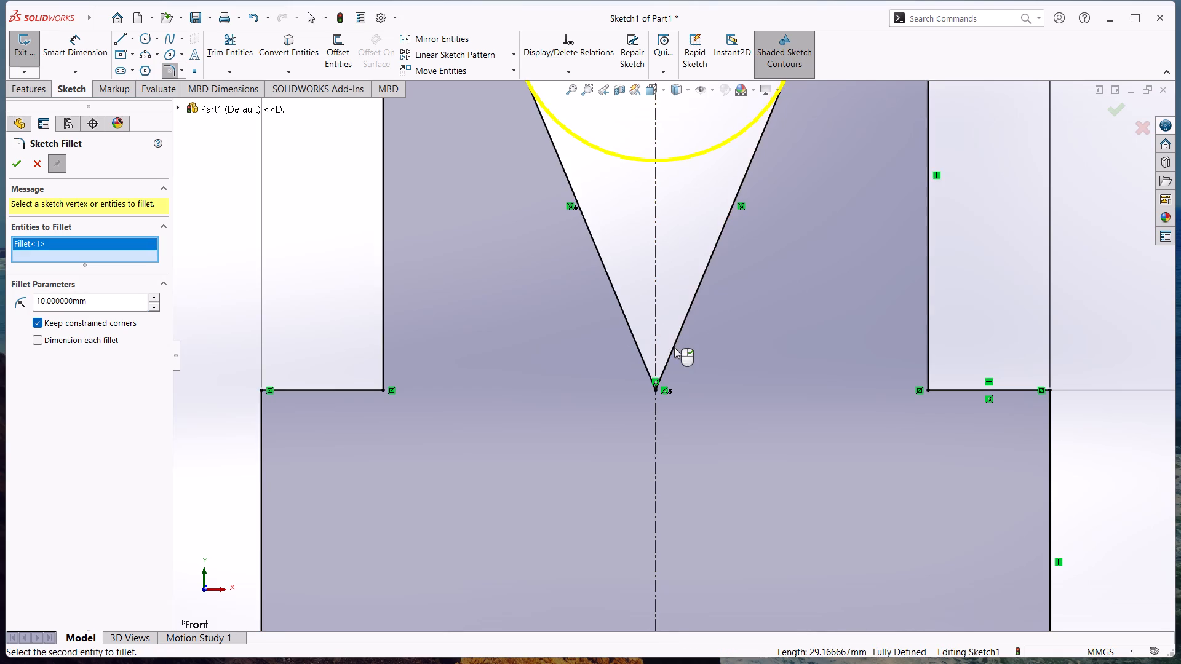
left_click_drag(110, 296, 0, 299)
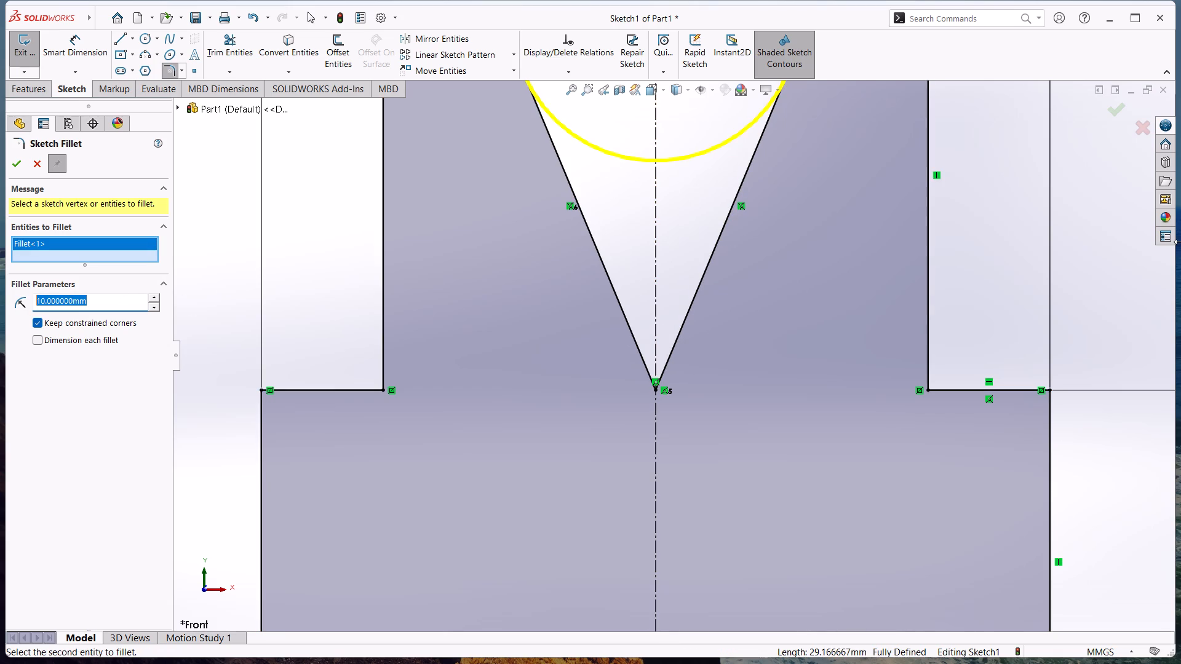
key("5")
key("Return")
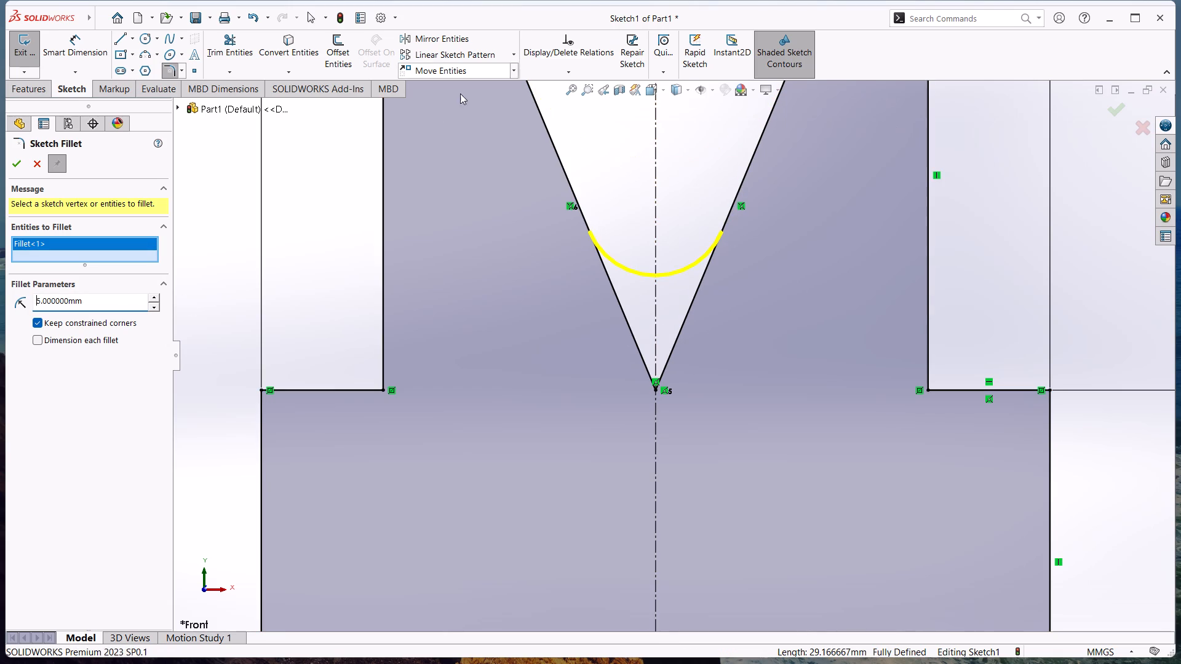
left_click(9, 162)
key("Escape")
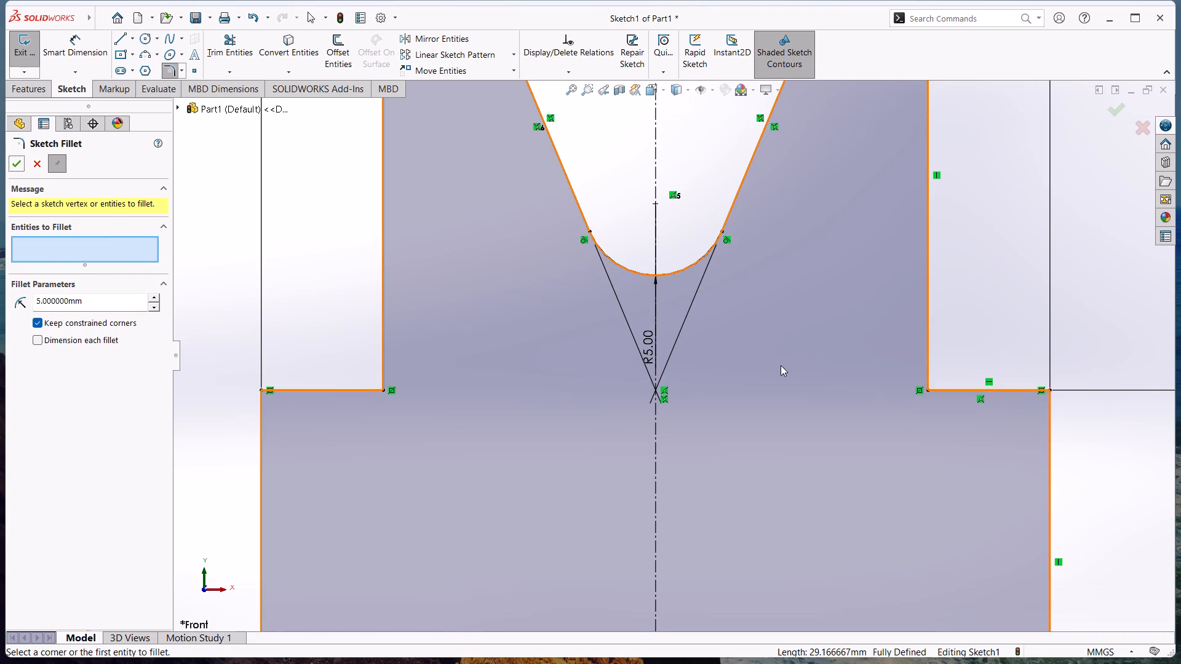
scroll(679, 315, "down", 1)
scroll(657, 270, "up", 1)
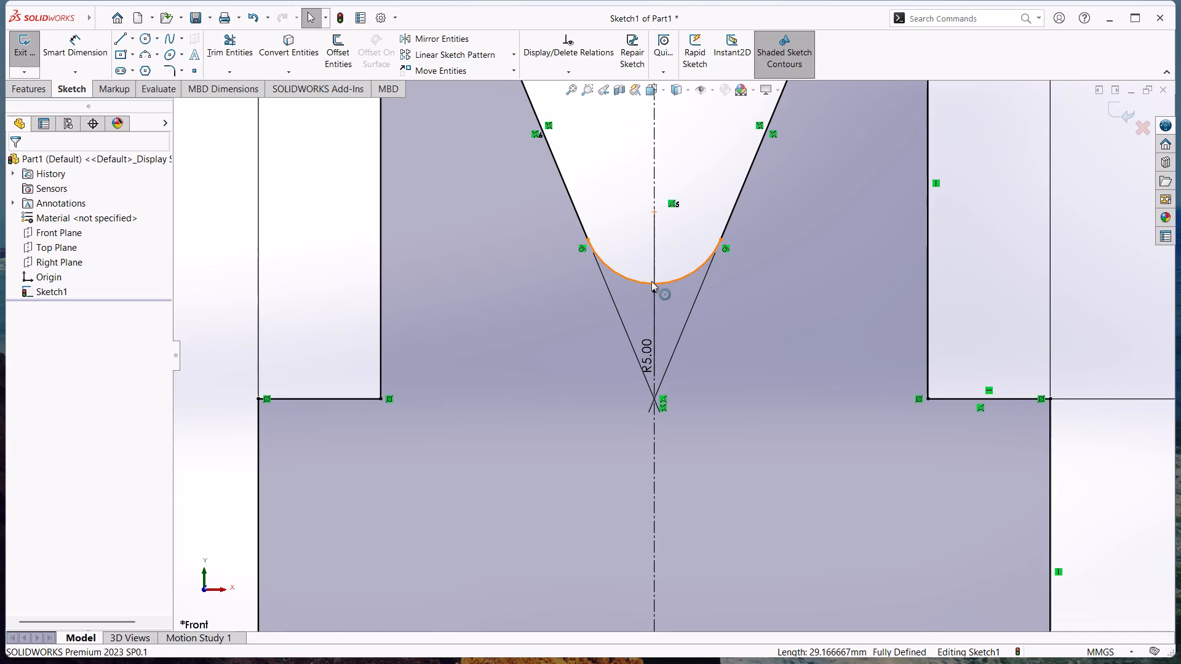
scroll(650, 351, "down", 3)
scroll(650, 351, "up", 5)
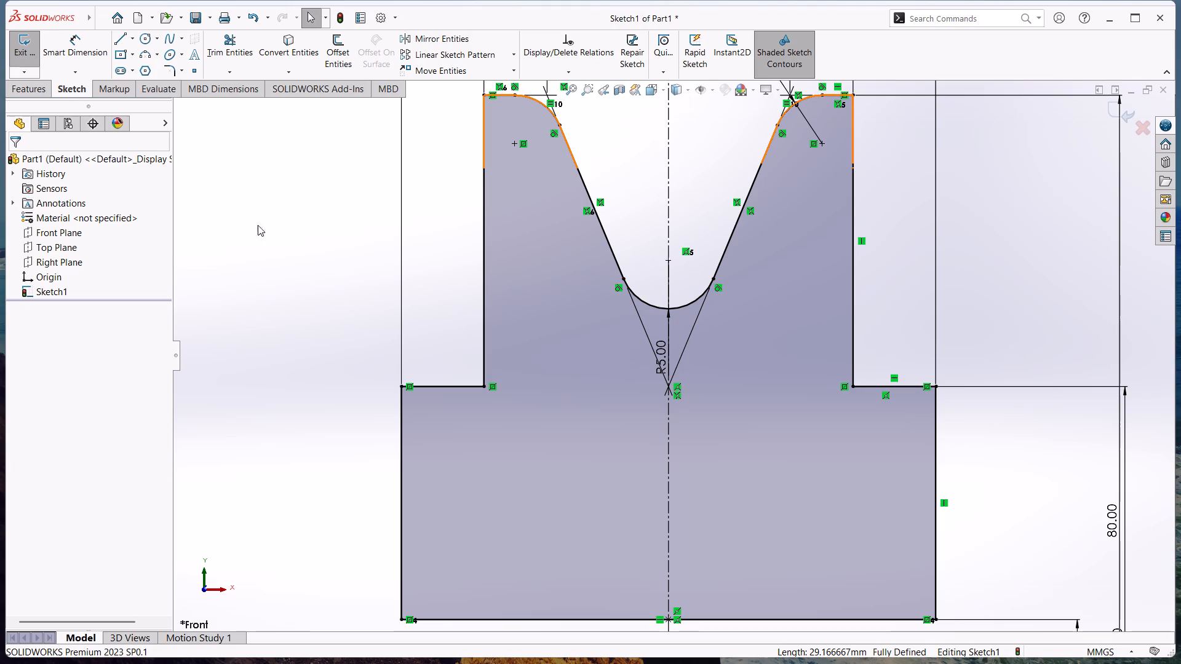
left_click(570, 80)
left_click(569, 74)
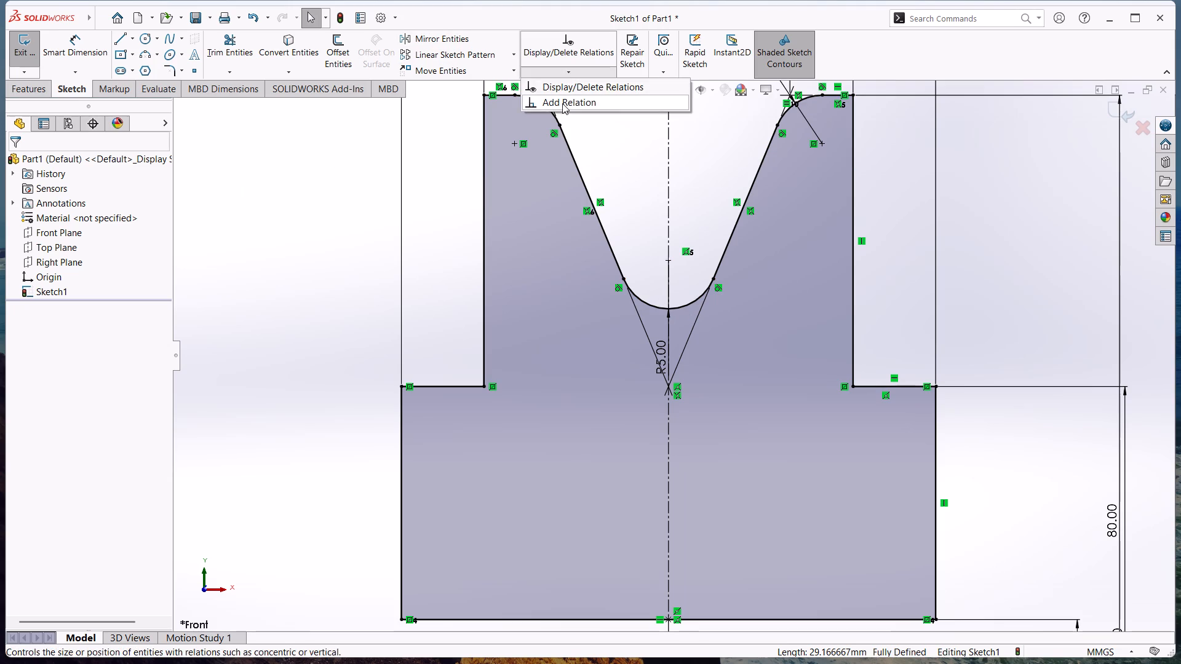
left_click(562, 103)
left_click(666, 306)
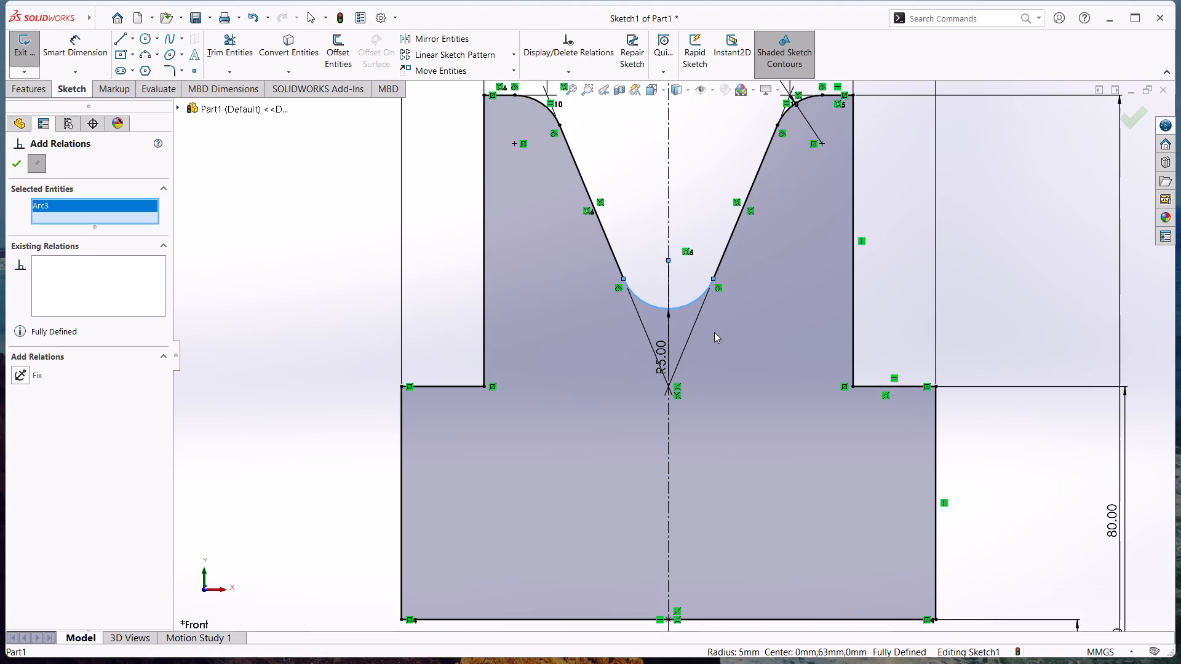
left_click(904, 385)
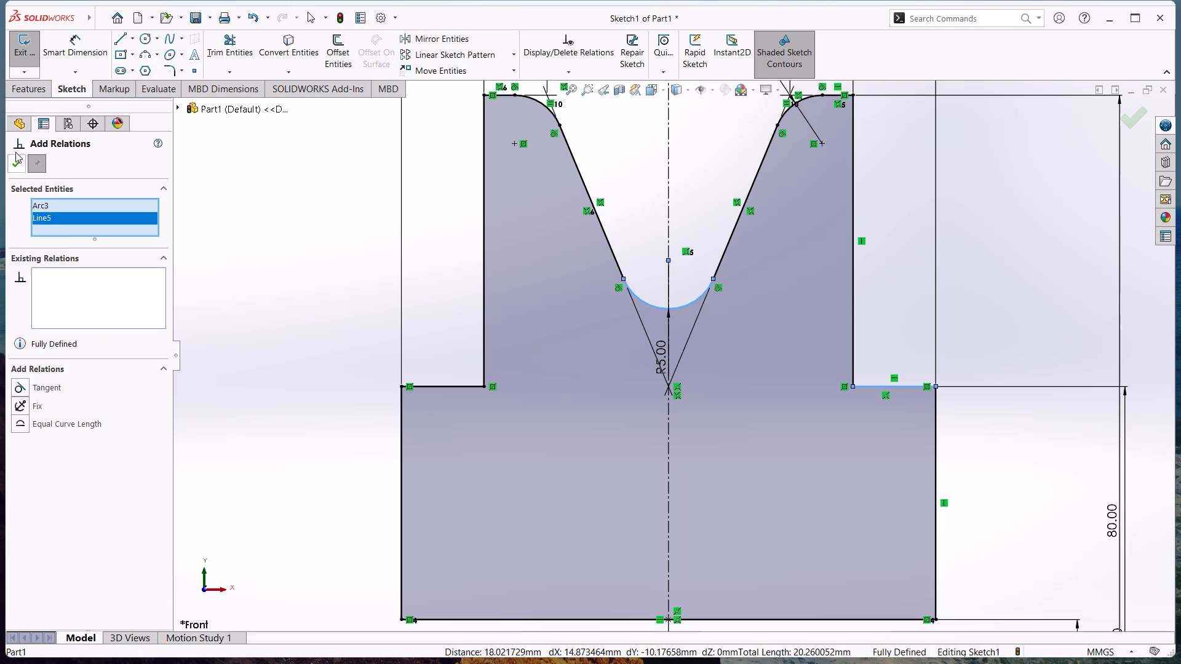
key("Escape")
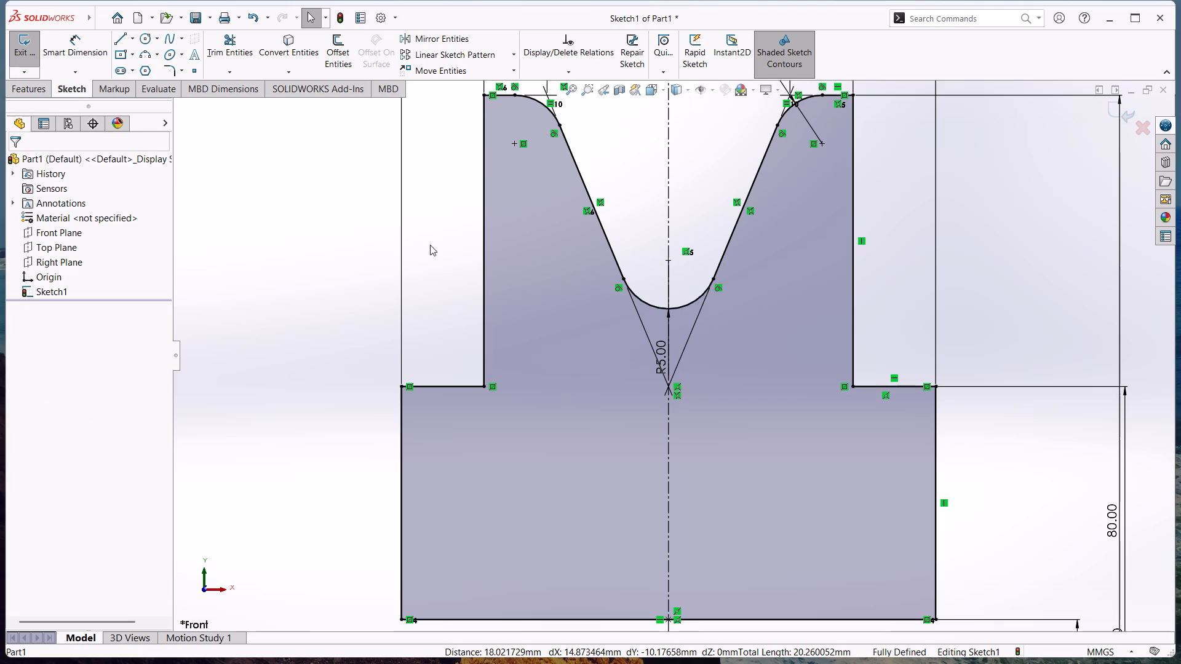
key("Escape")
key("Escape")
Delete the intersection relation tying the groove's two sloped lines to the original V vertex point.
left_click(675, 392)
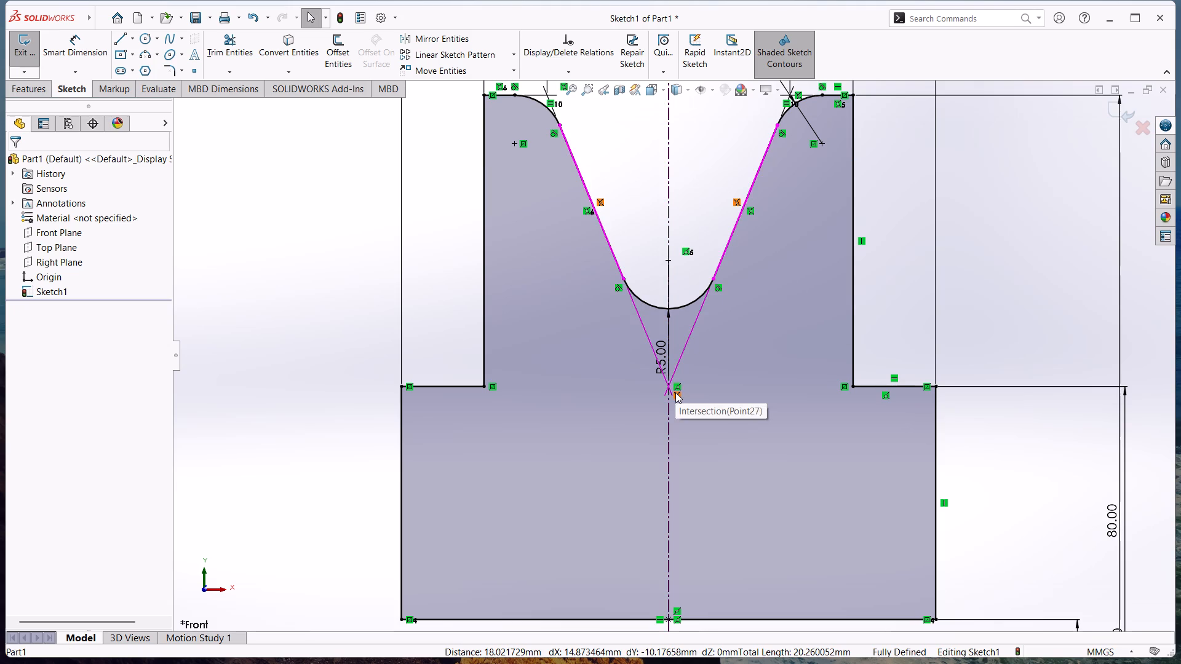
key("Delete")
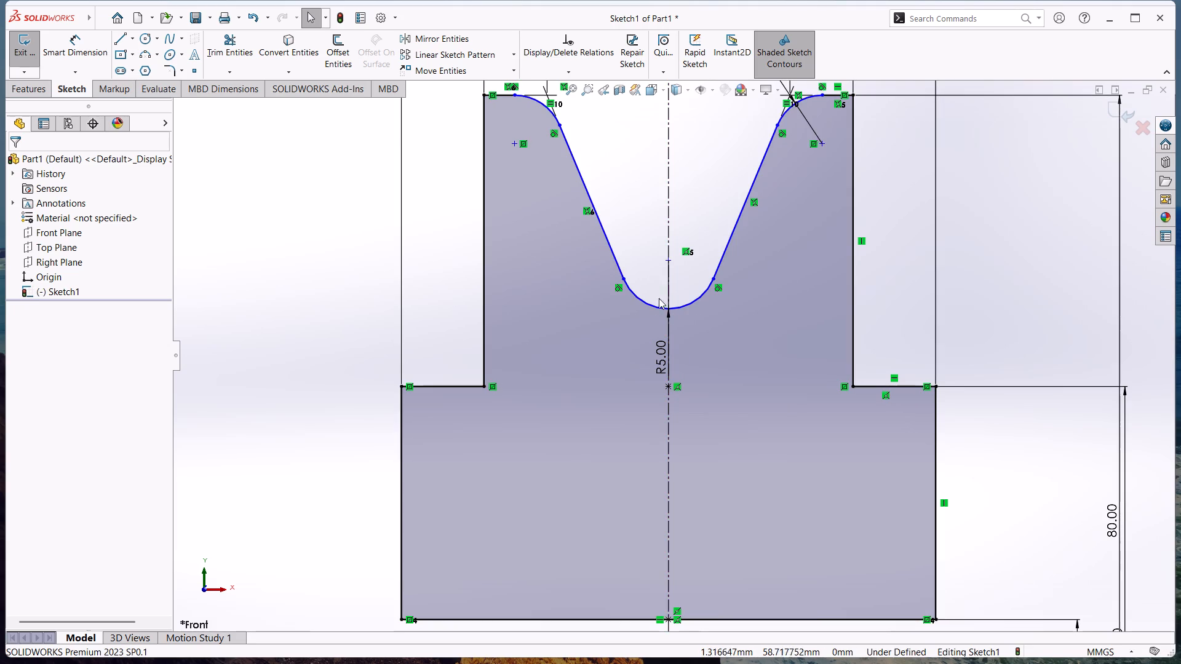
Pull the groove's rounded bottom down along the vertical centerline until the arc sits just below shoulder height.
left_click_drag(668, 260, 669, 288)
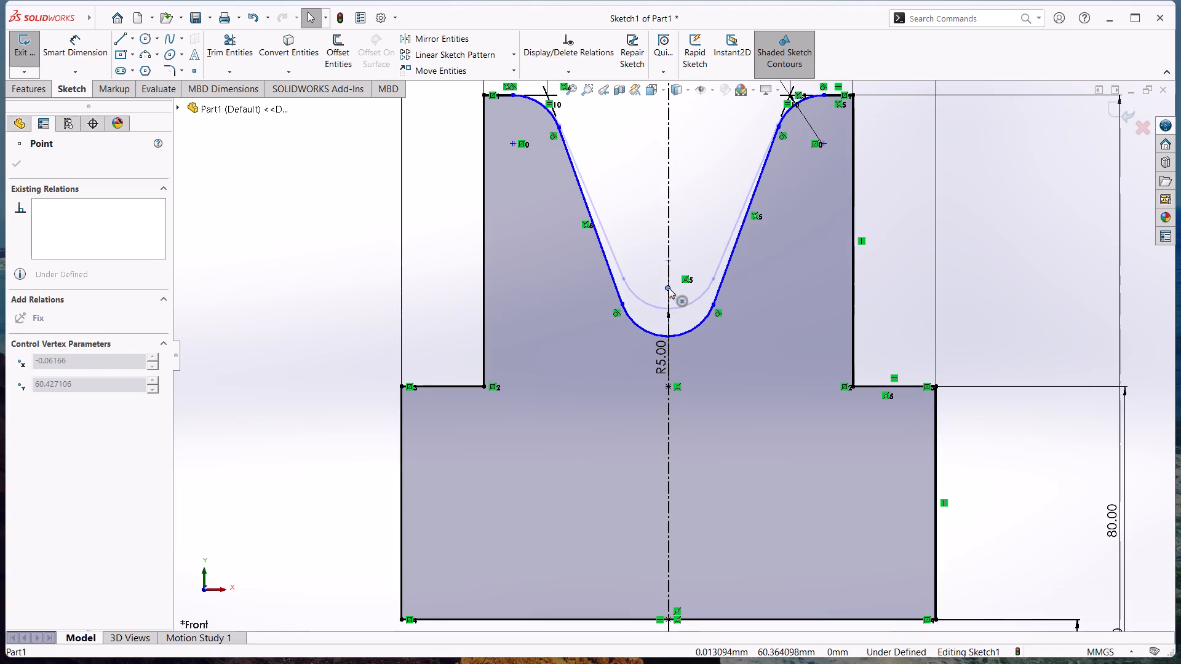
left_click_drag(669, 288, 670, 362)
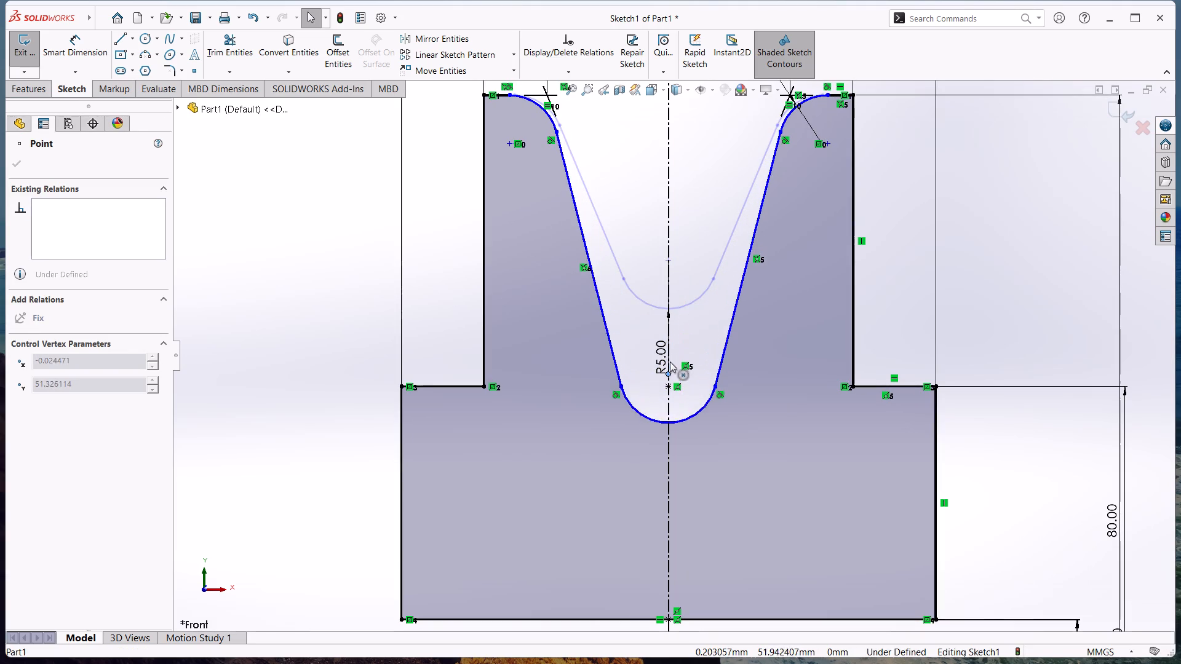
left_click_drag(670, 362, 674, 344)
left_click(674, 344)
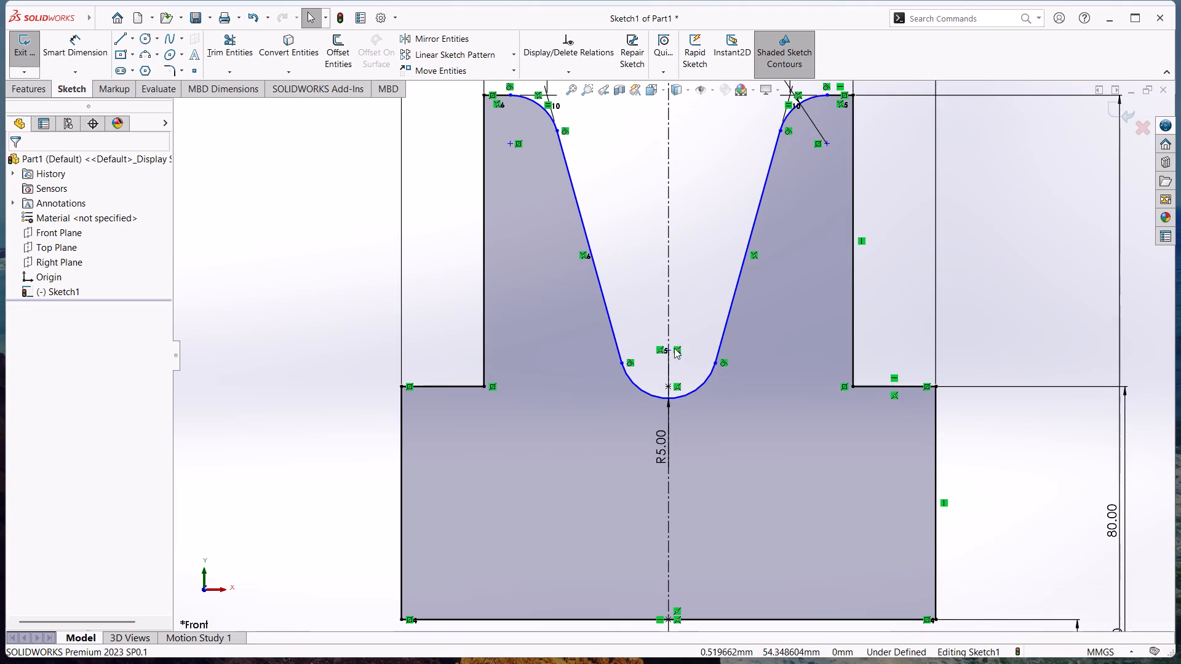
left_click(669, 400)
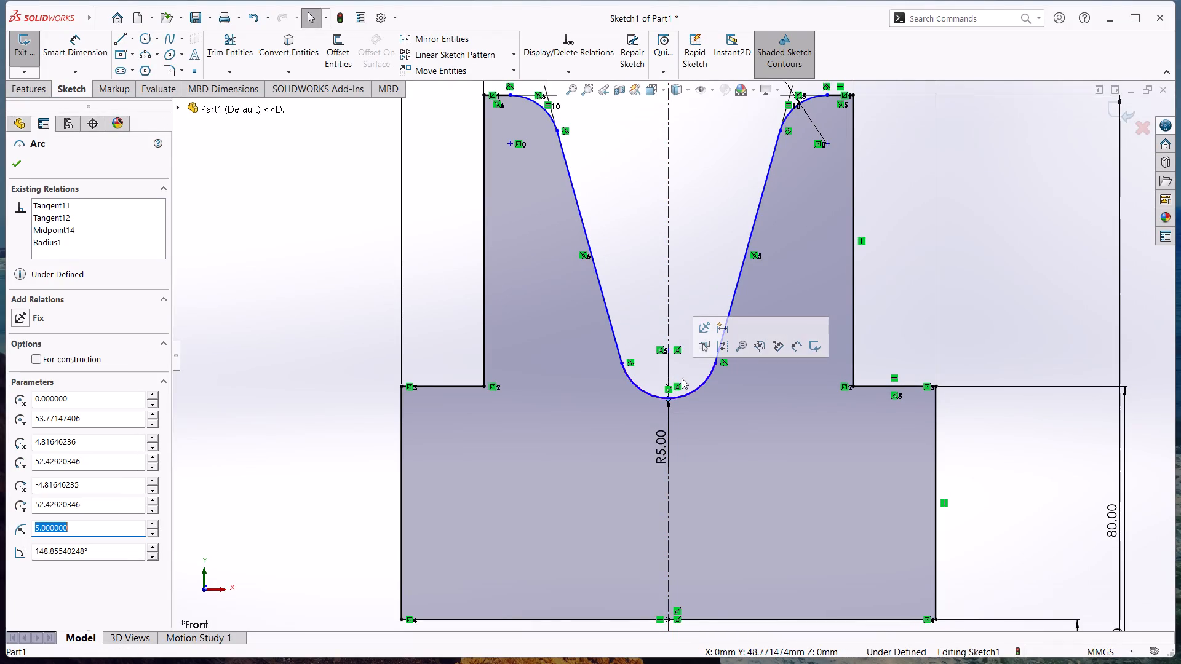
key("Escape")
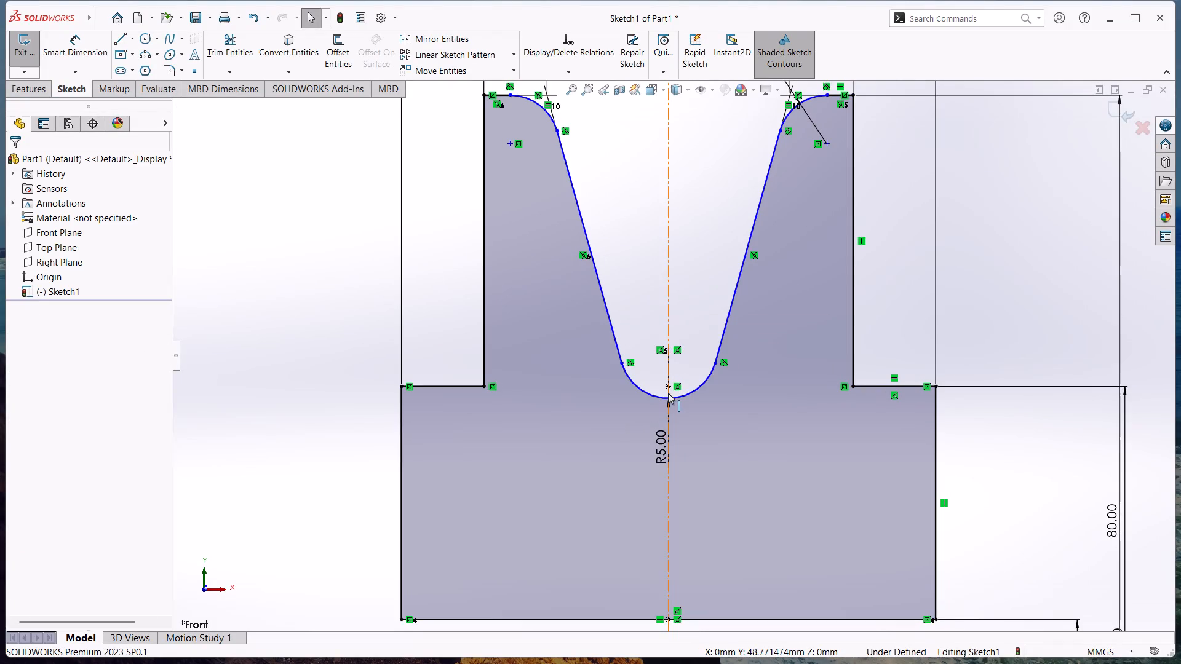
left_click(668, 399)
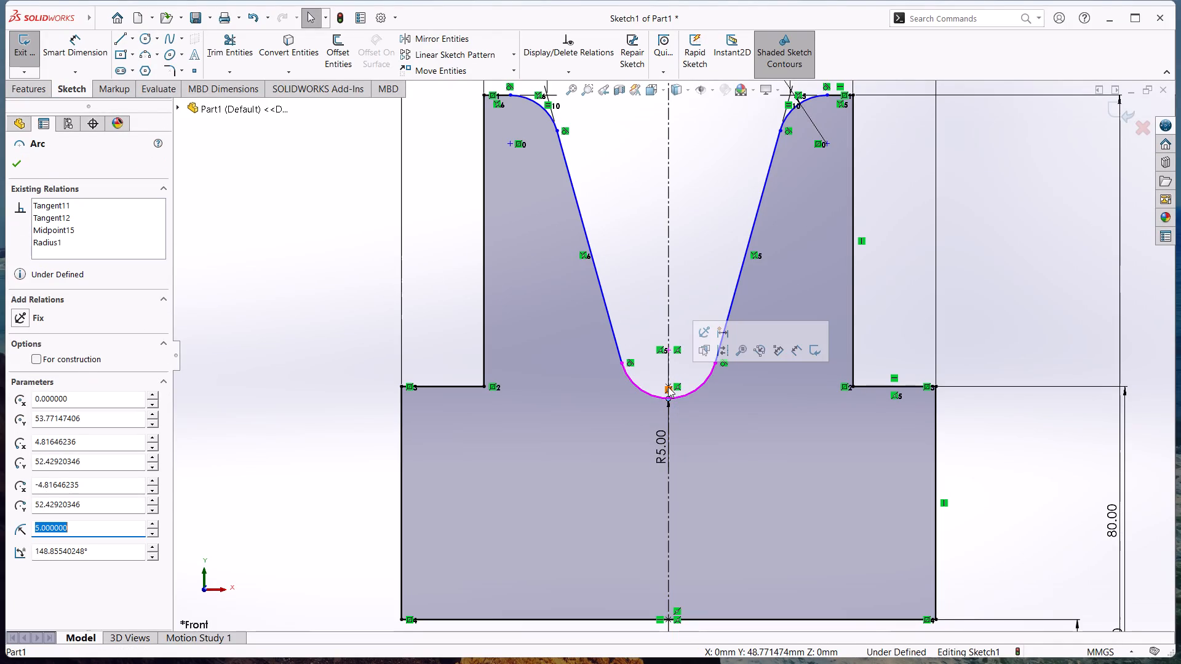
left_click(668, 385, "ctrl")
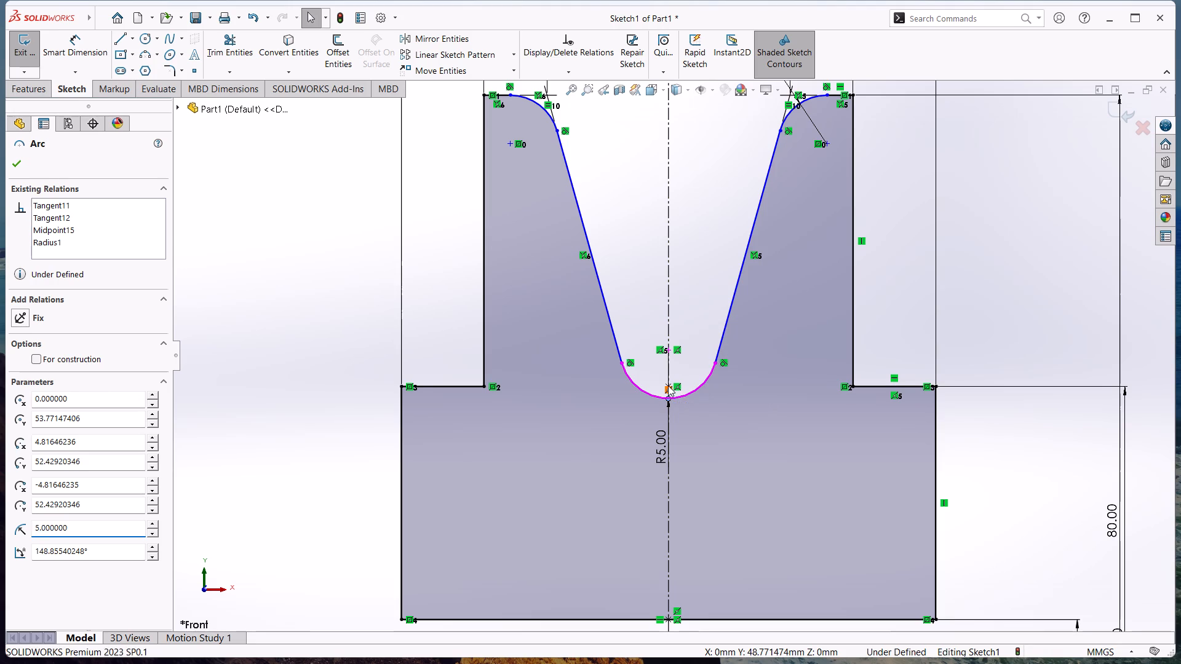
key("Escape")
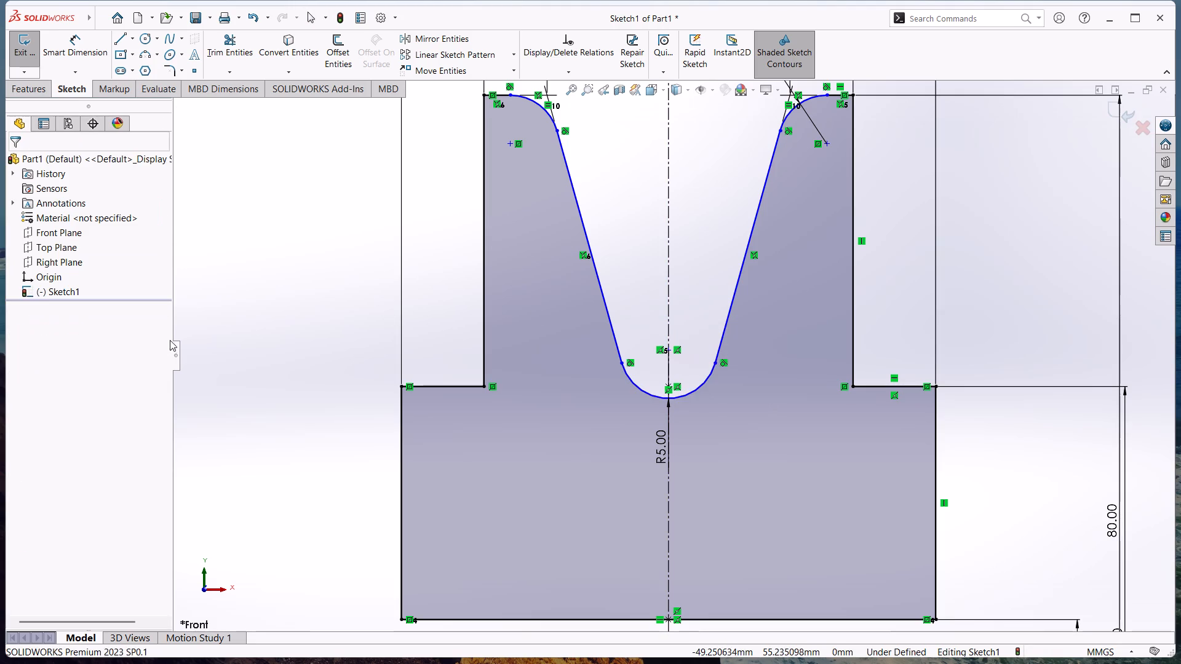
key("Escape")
Add a coincident relation between the groove bottom arc's midpoint and the point on the vertical centerline at shoulder height.
left_click(565, 74)
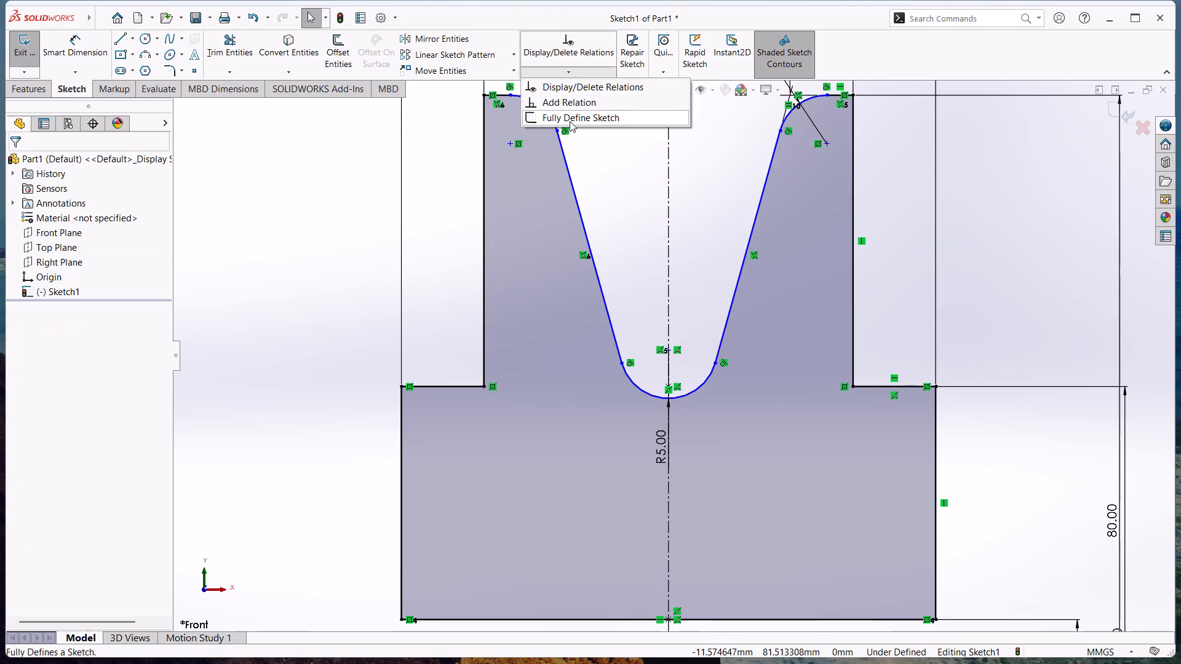
left_click(570, 108)
scroll(638, 413, "up", 2)
scroll(673, 384, "down", 2)
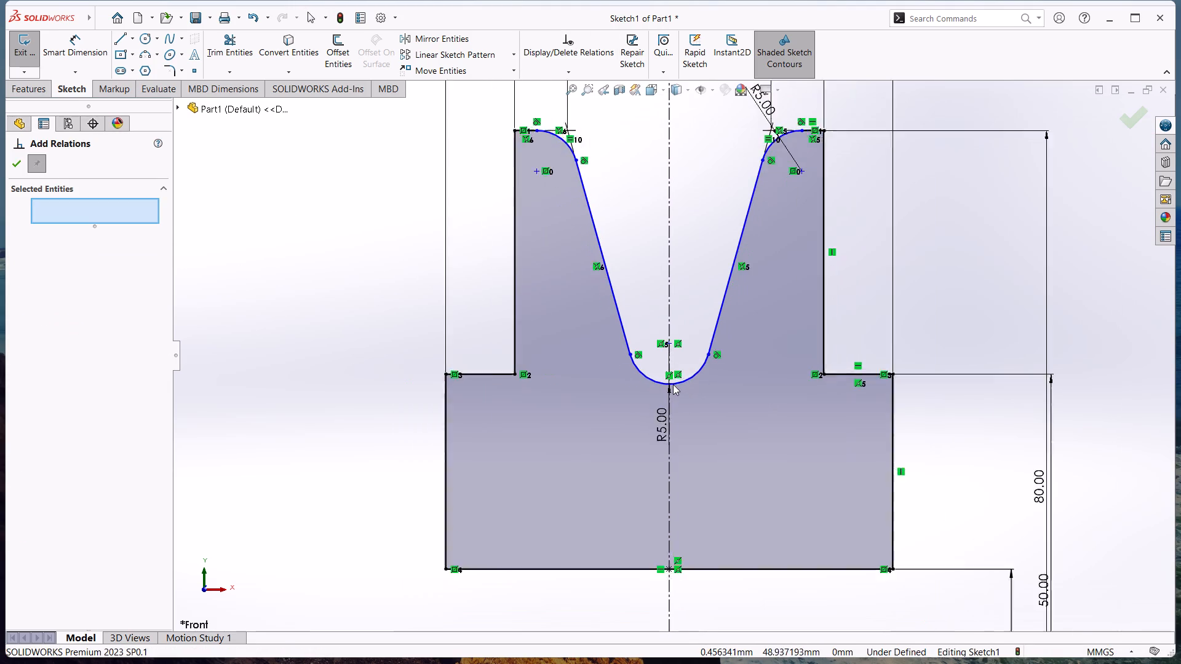
scroll(673, 384, "down", 4)
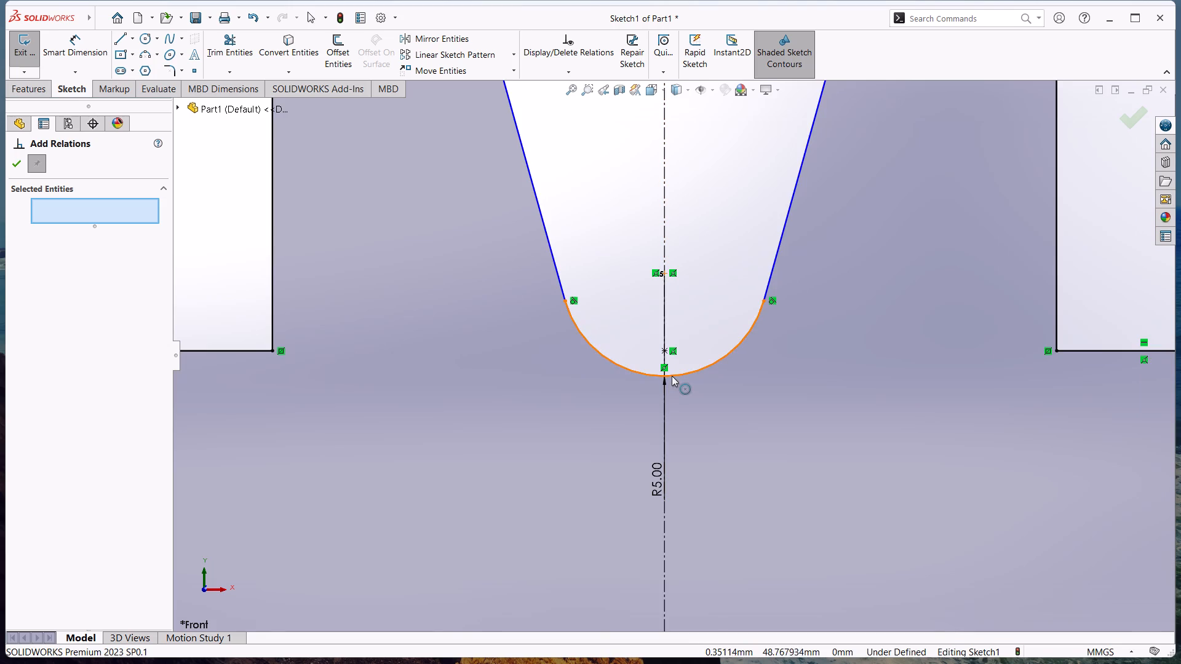
left_click(662, 377)
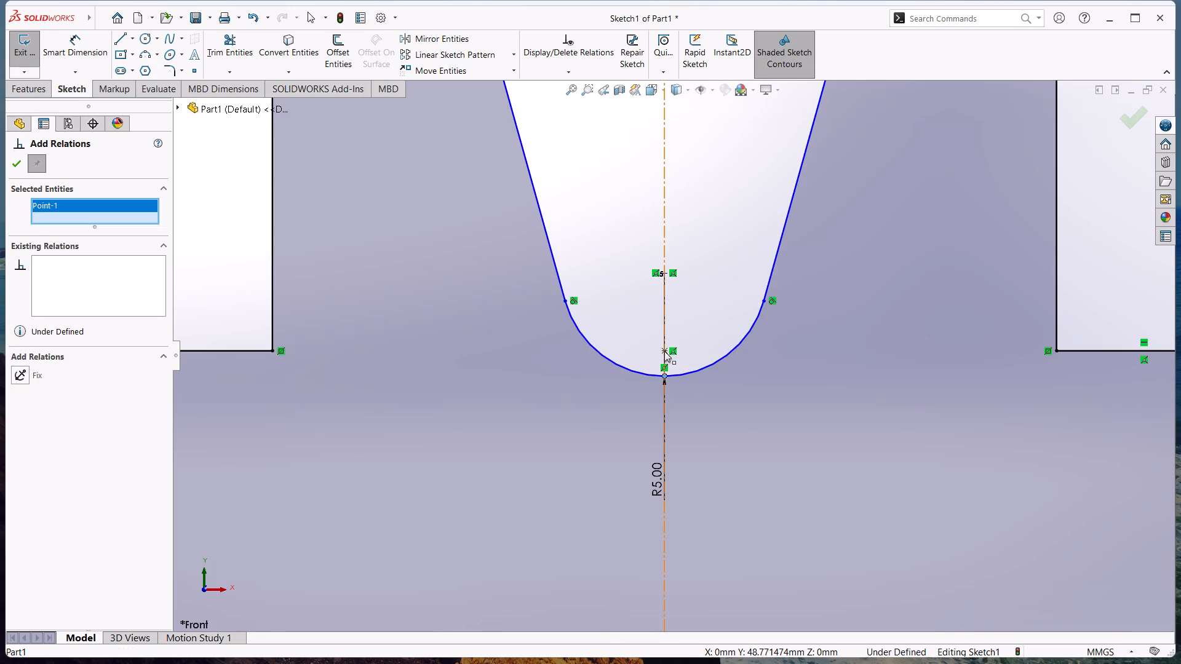
left_click(664, 351)
left_click(54, 422)
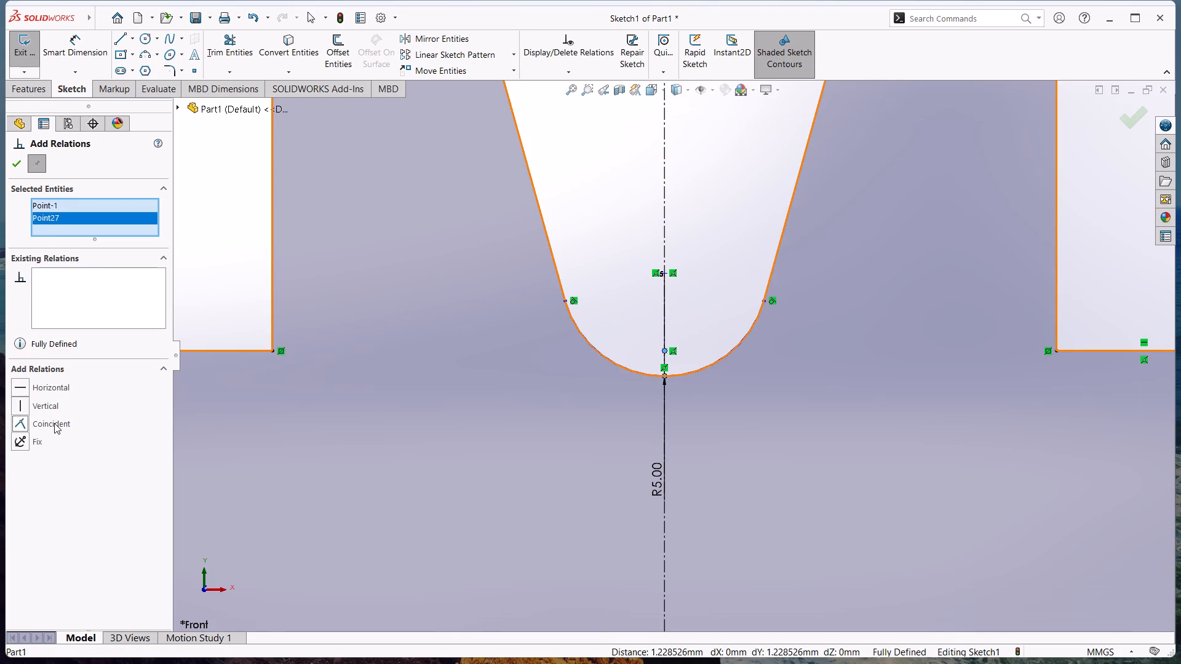
left_click(16, 163)
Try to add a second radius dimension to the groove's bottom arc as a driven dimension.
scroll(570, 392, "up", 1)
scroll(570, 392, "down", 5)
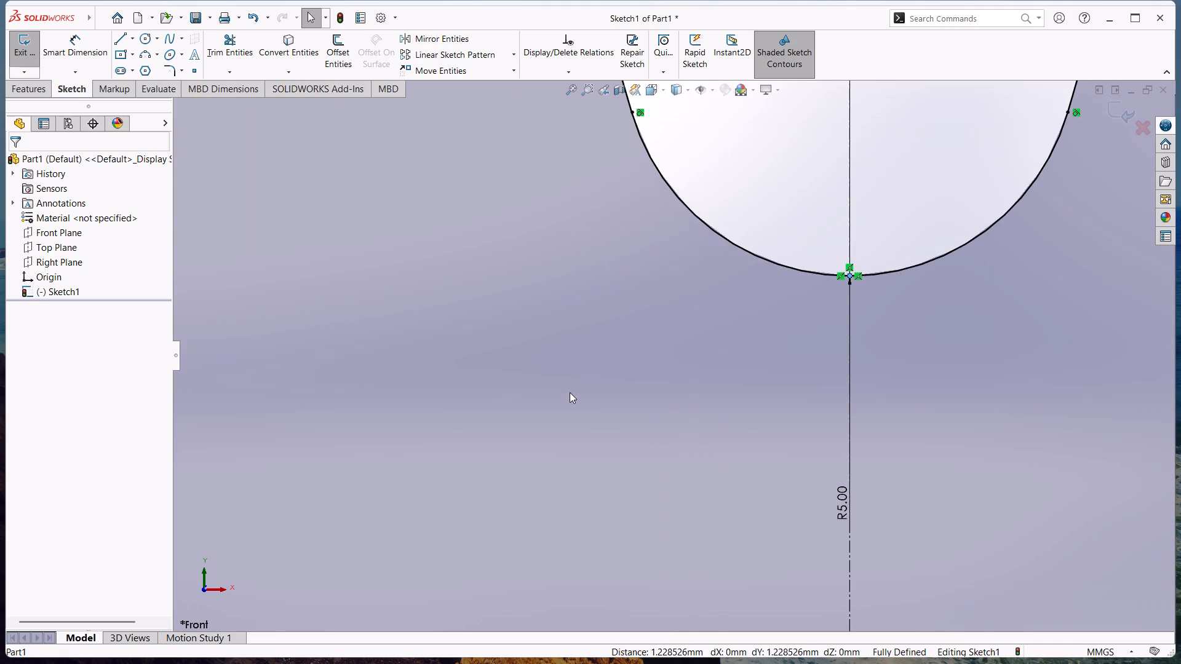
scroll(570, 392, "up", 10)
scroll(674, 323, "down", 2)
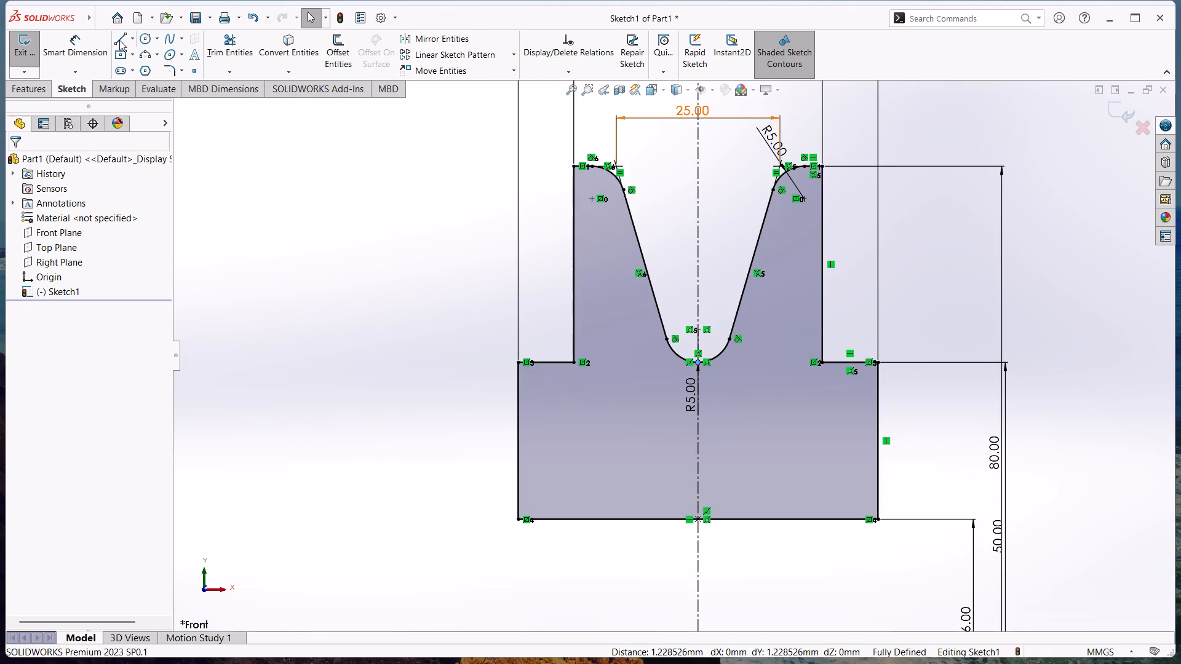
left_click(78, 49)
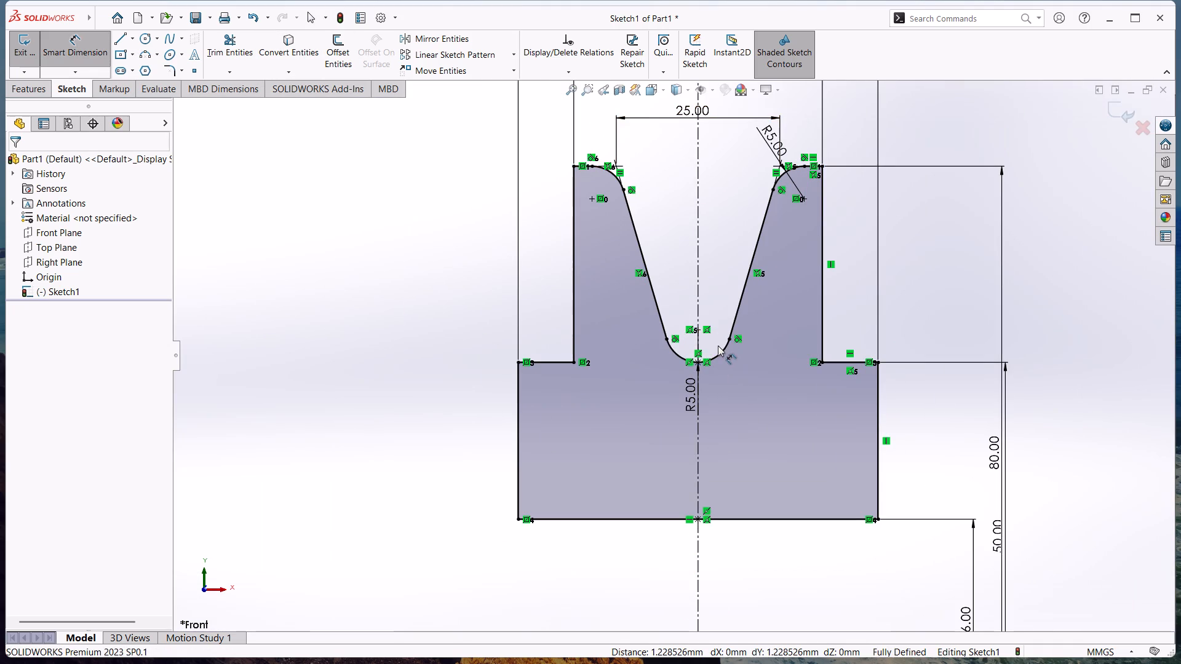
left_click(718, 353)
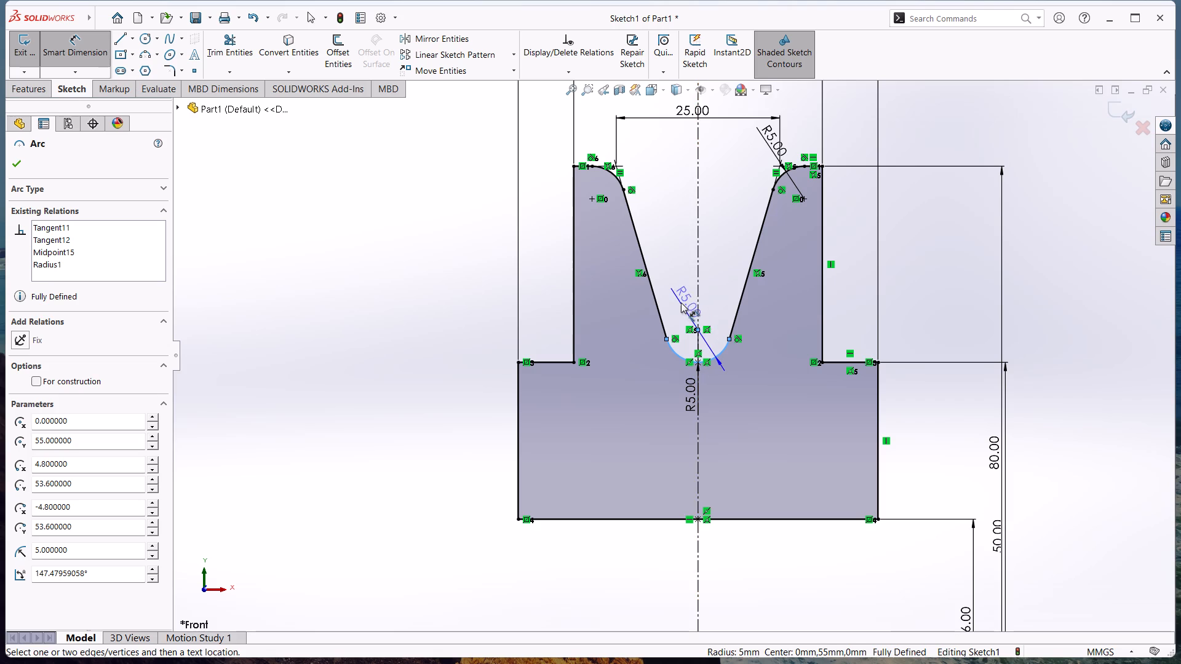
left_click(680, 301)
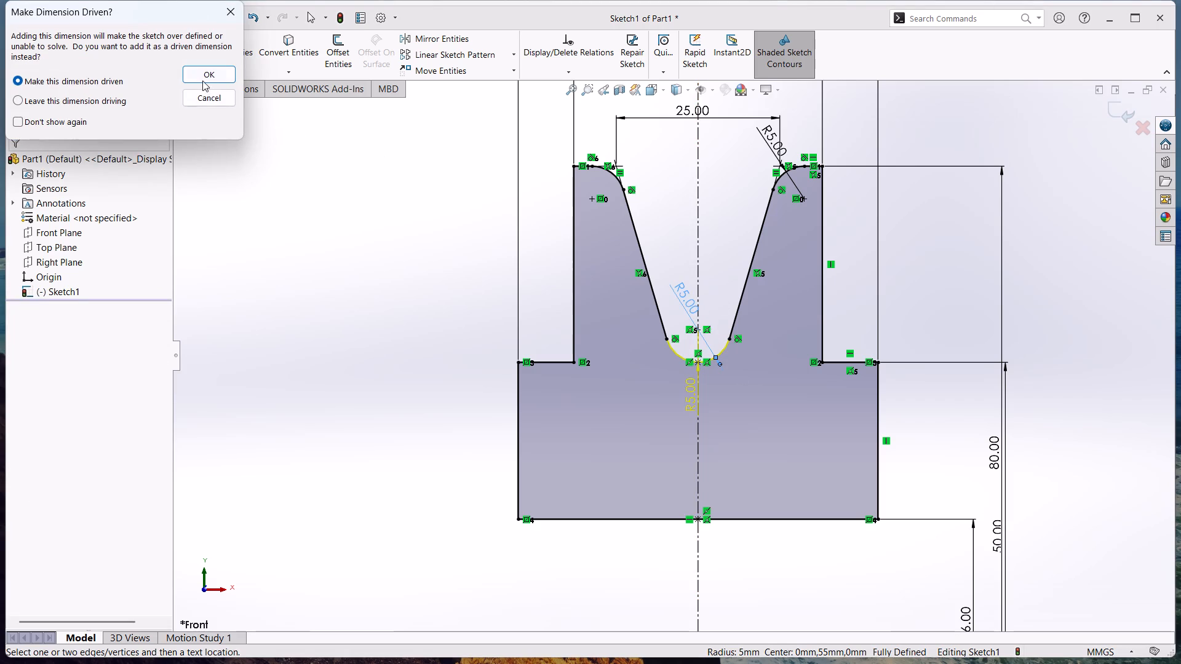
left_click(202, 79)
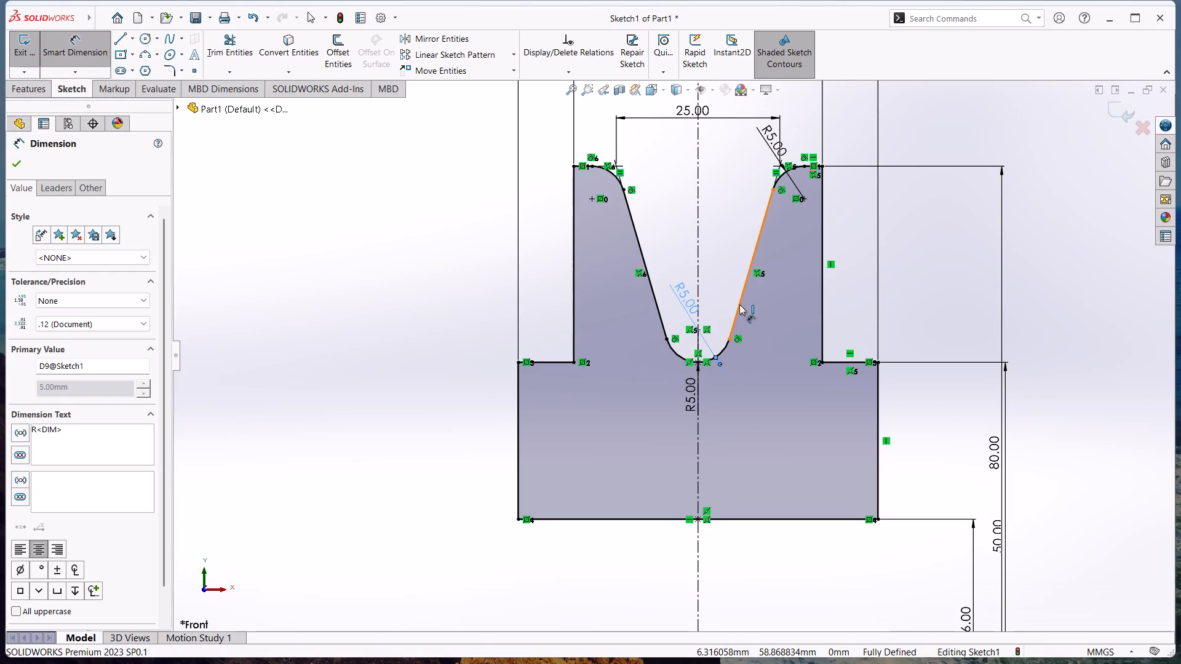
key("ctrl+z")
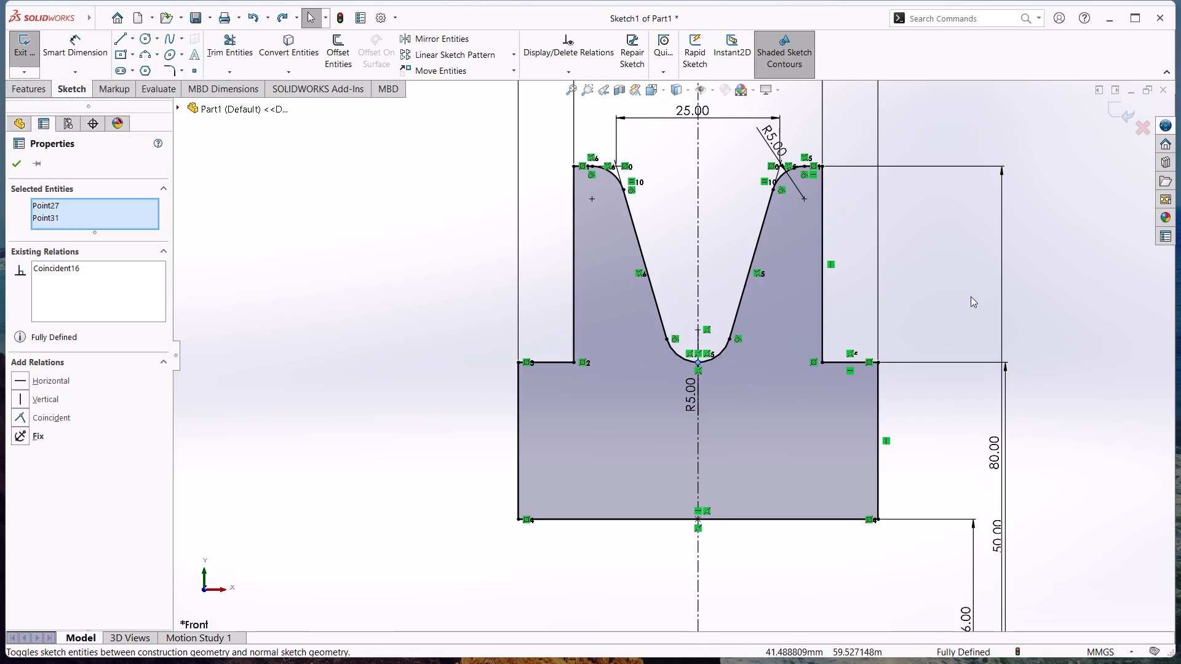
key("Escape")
Reposition the bottom arc's radius dimension diagonally outside the groove, just below the arc's left side.
left_click(689, 405)
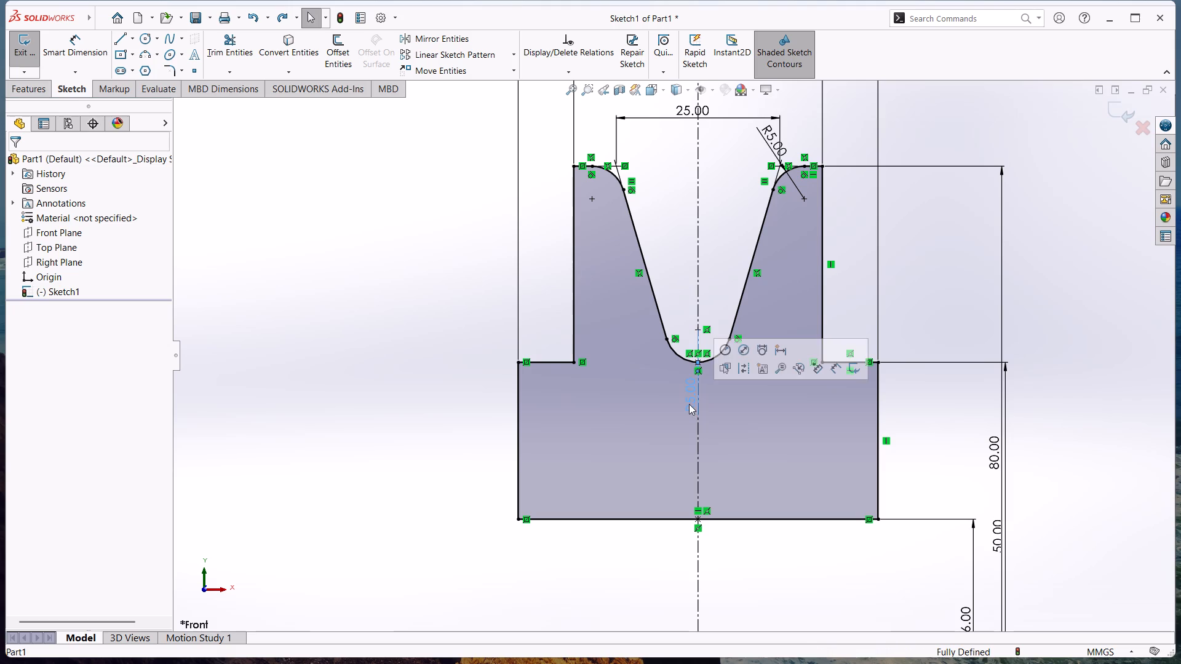
left_click_drag(691, 400, 626, 341)
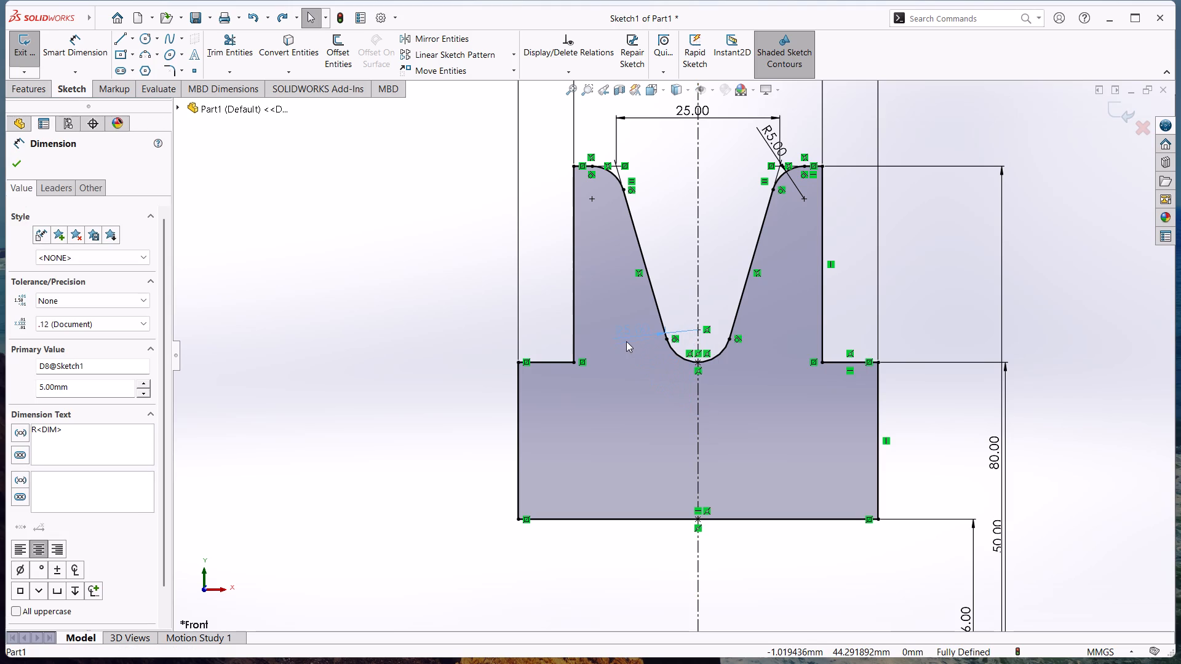
left_click_drag(626, 341, 645, 376)
key("Escape")
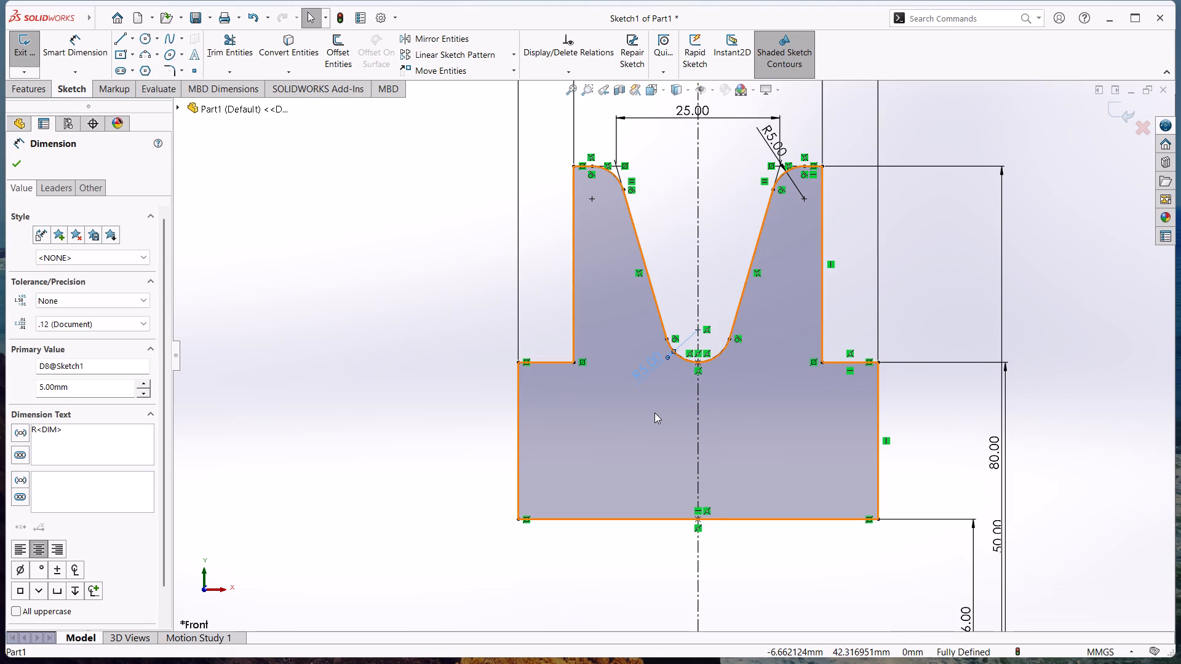
key("Escape")
left_click(1032, 164)
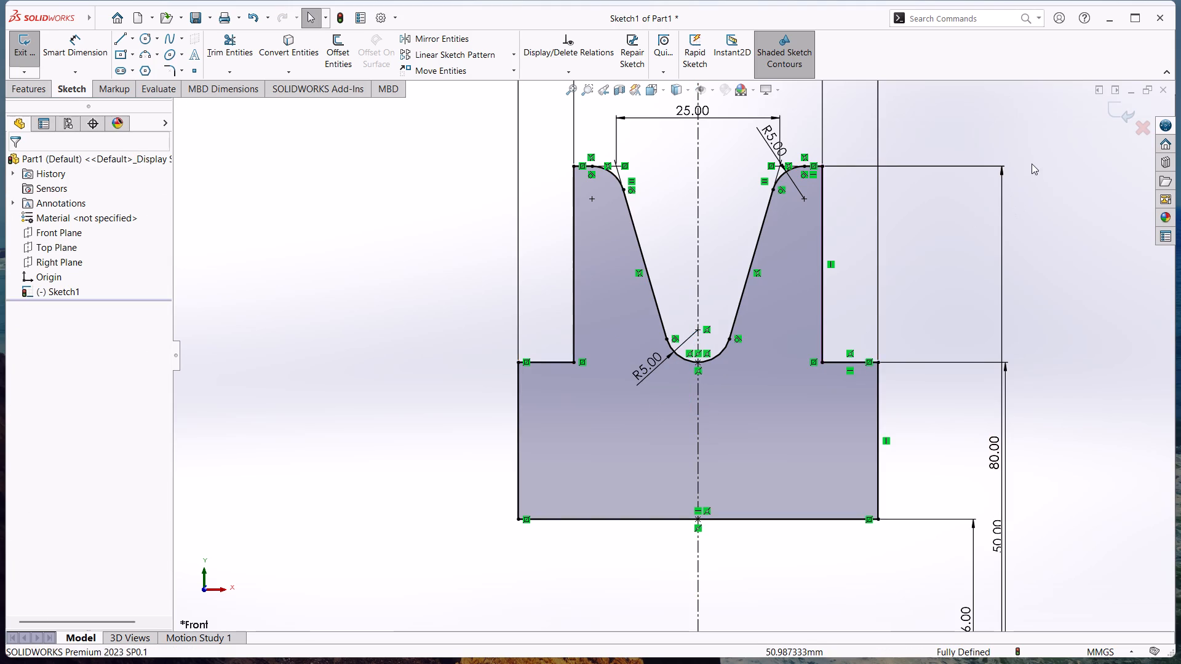
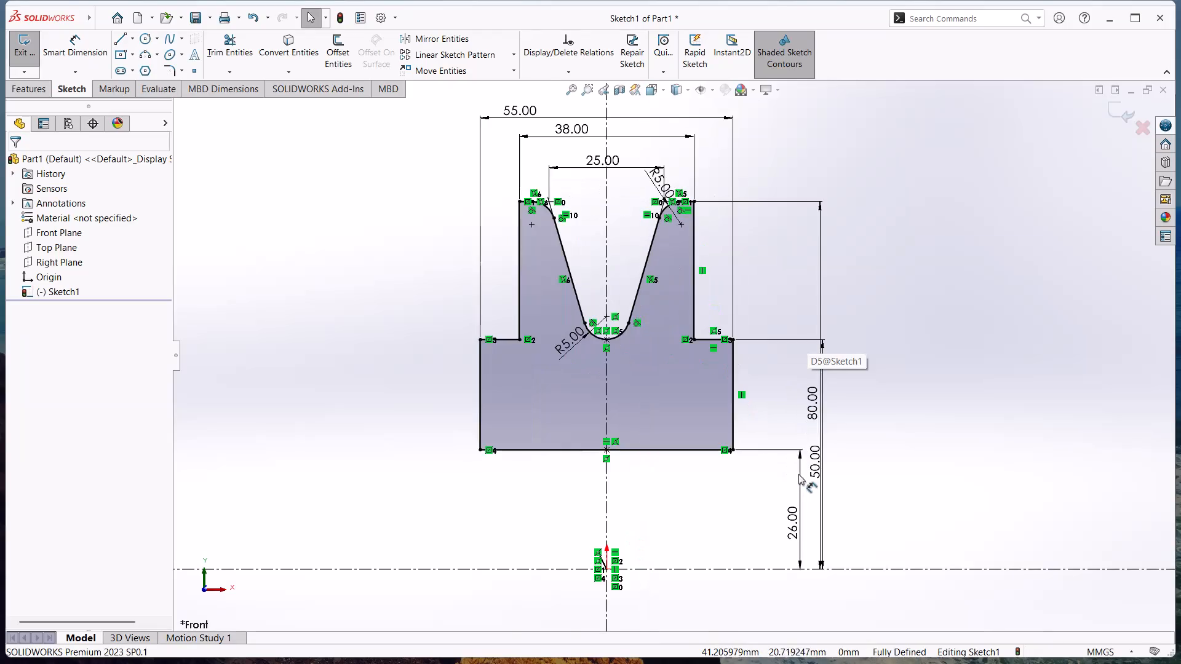
Move the 80 mm overall height dimension outward, clear of the 50 mm dimension.
scroll(843, 393, "down", 1)
left_click_drag(793, 384, 794, 383)
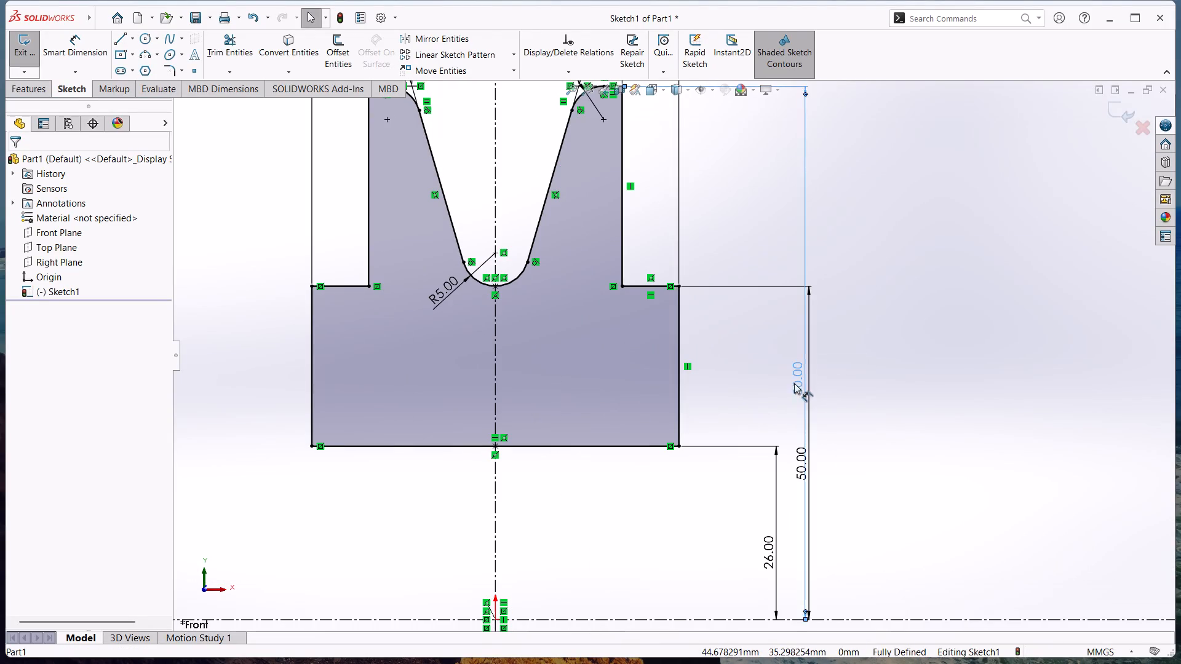
left_click_drag(794, 383, 830, 388)
left_click(906, 393)
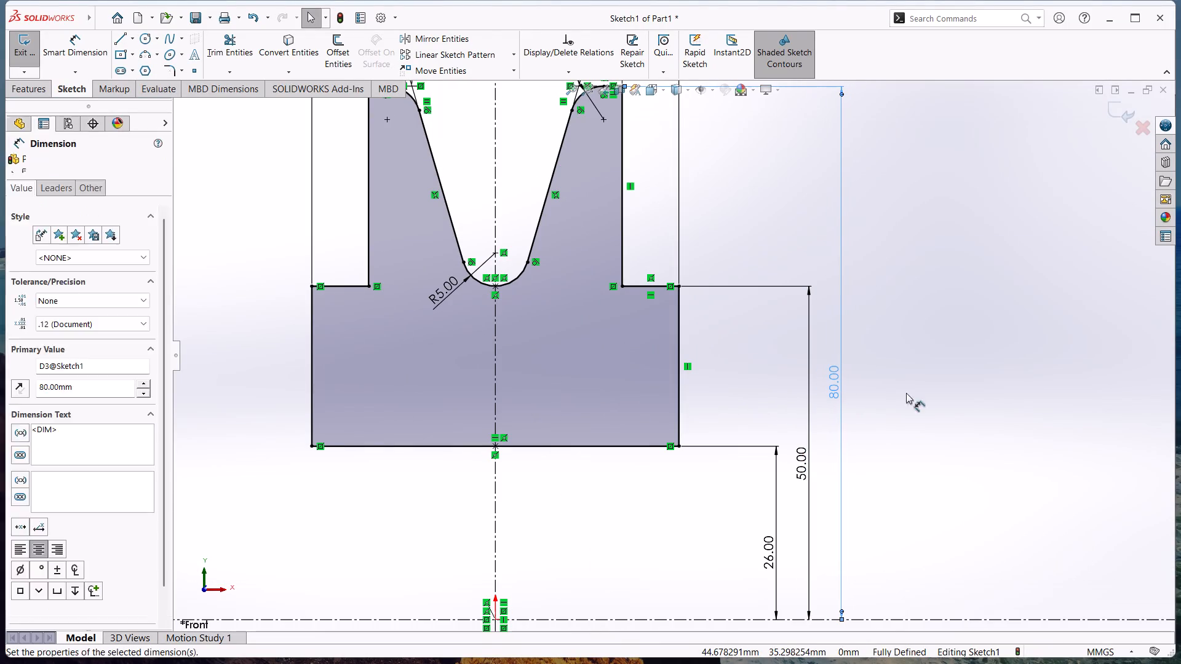
Reposition the R5 dimension of the groove's upper fillet so its text sits diagonally inside the groove opening, below the 25 mm dimension.
scroll(880, 355, "up", 4)
scroll(791, 315, "down", 2)
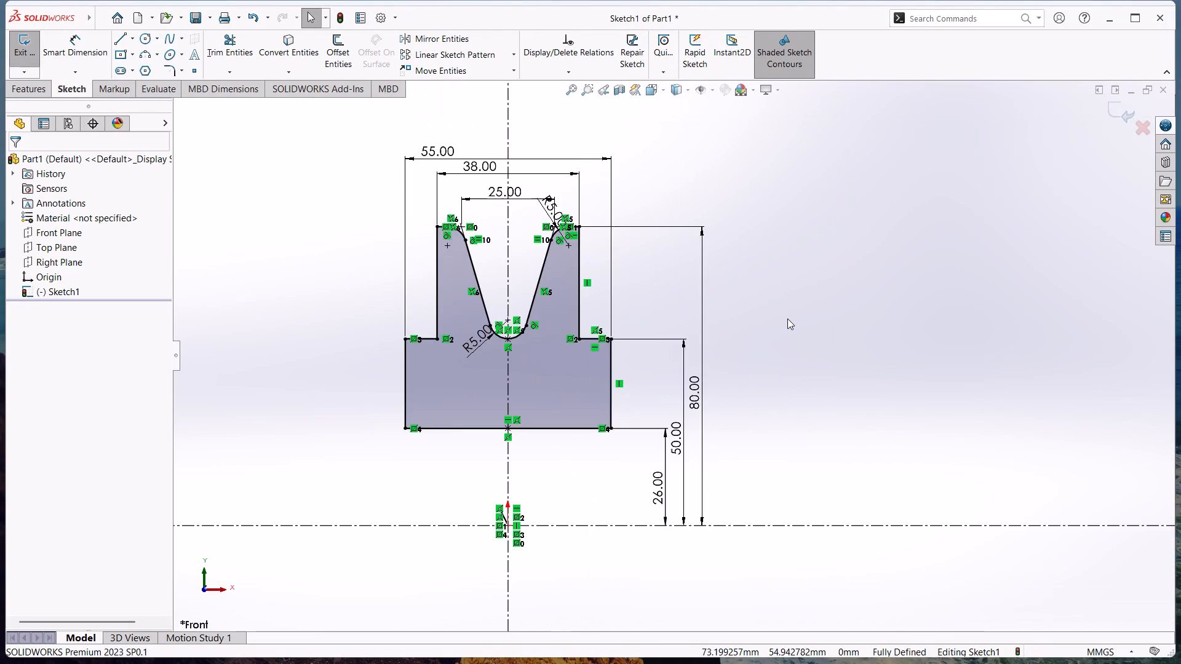
scroll(787, 318, "down", 1)
scroll(986, 337, "down", 1)
scroll(792, 339, "up", 4)
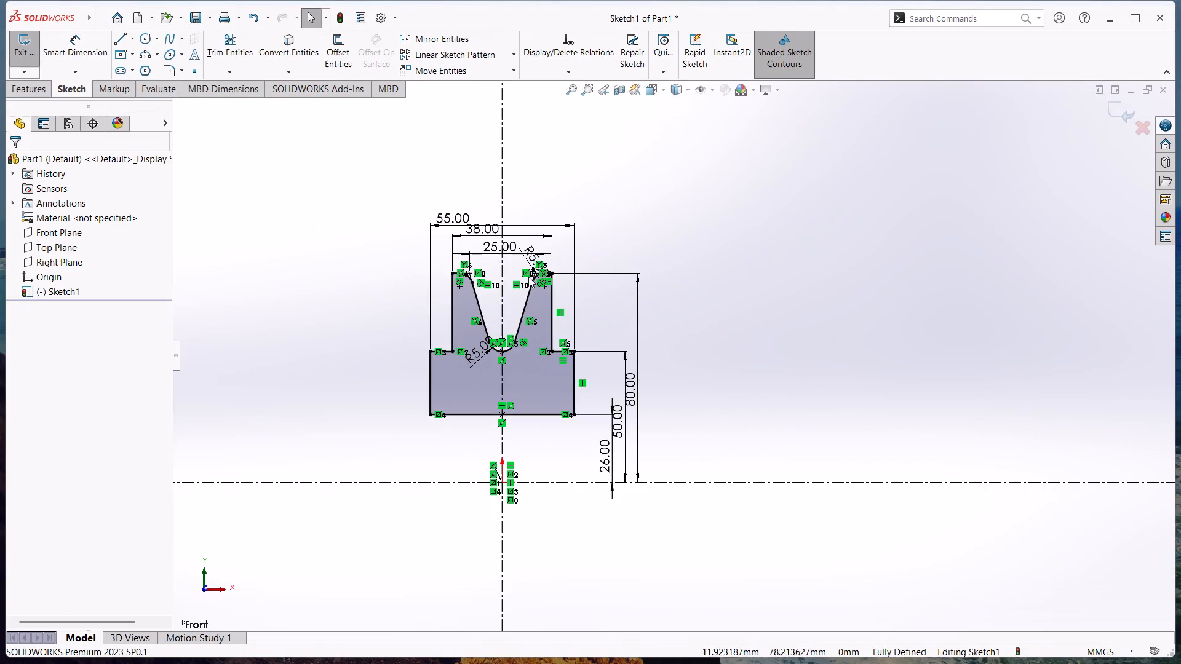
scroll(527, 278, "down", 3)
scroll(583, 253, "down", 1)
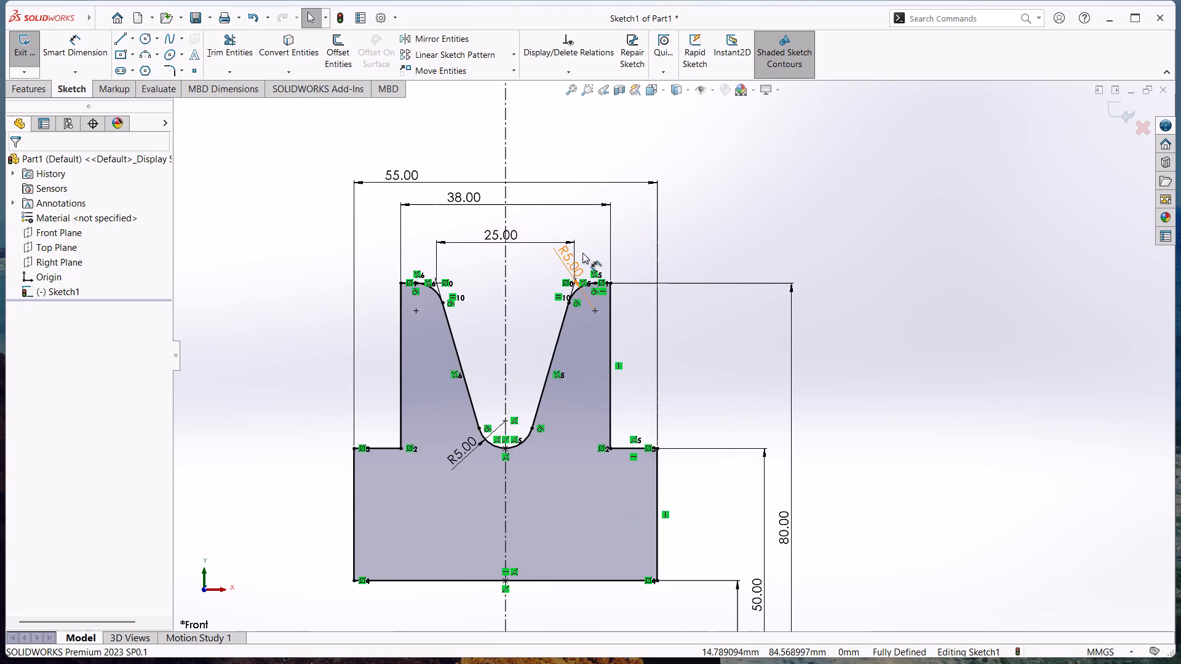
scroll(583, 253, "down", 1)
left_click(568, 265)
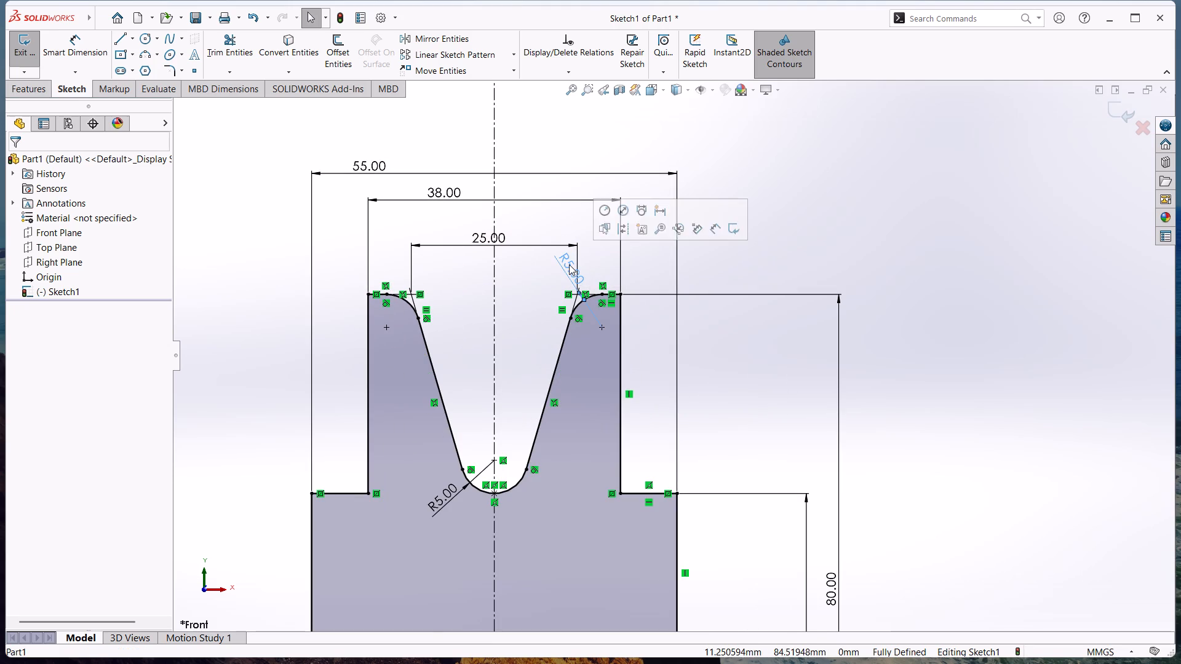
left_click_drag(569, 264, 548, 268)
left_click(878, 220)
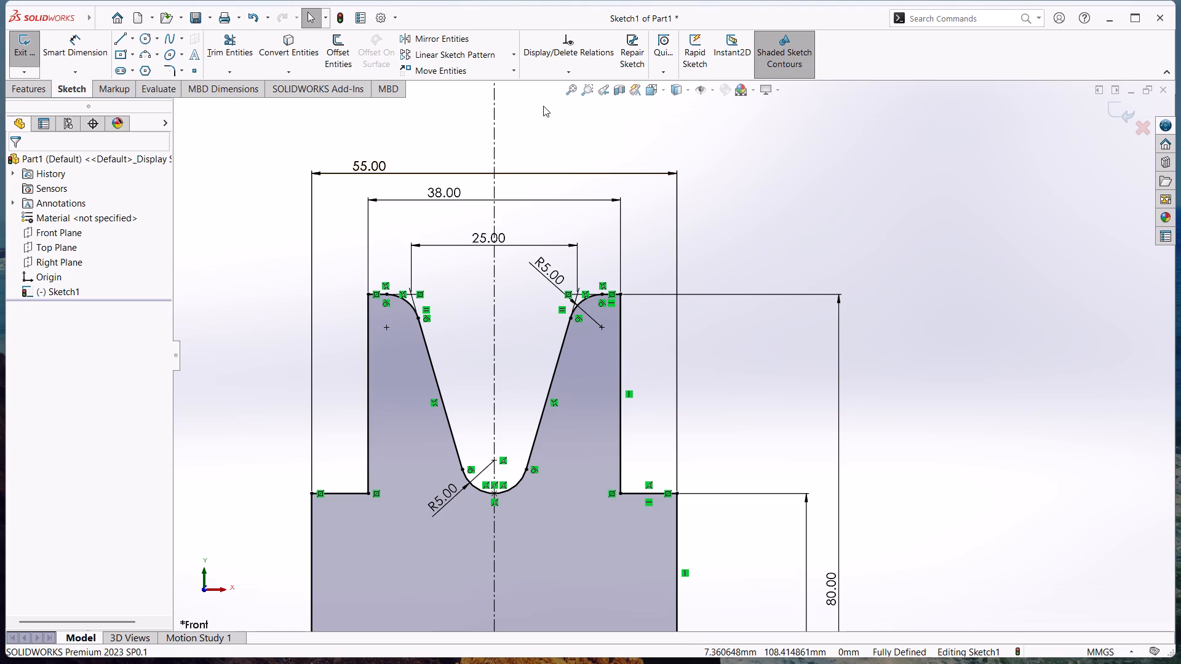
Exit the sketch and revolve the stepped V-groove profile 360 degrees about the horizontal centerline.
scroll(368, 229, "up", 2)
scroll(387, 267, "down", 1)
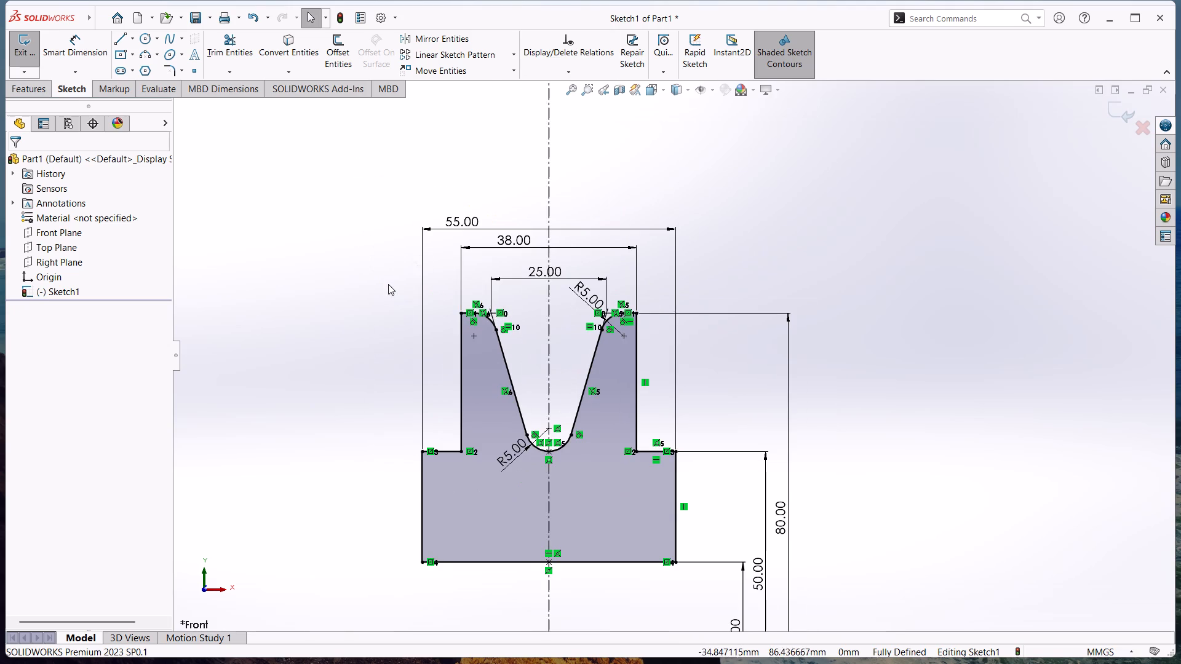
scroll(459, 431, "down", 1)
scroll(462, 465, "up", 3)
scroll(913, 451, "down", 1)
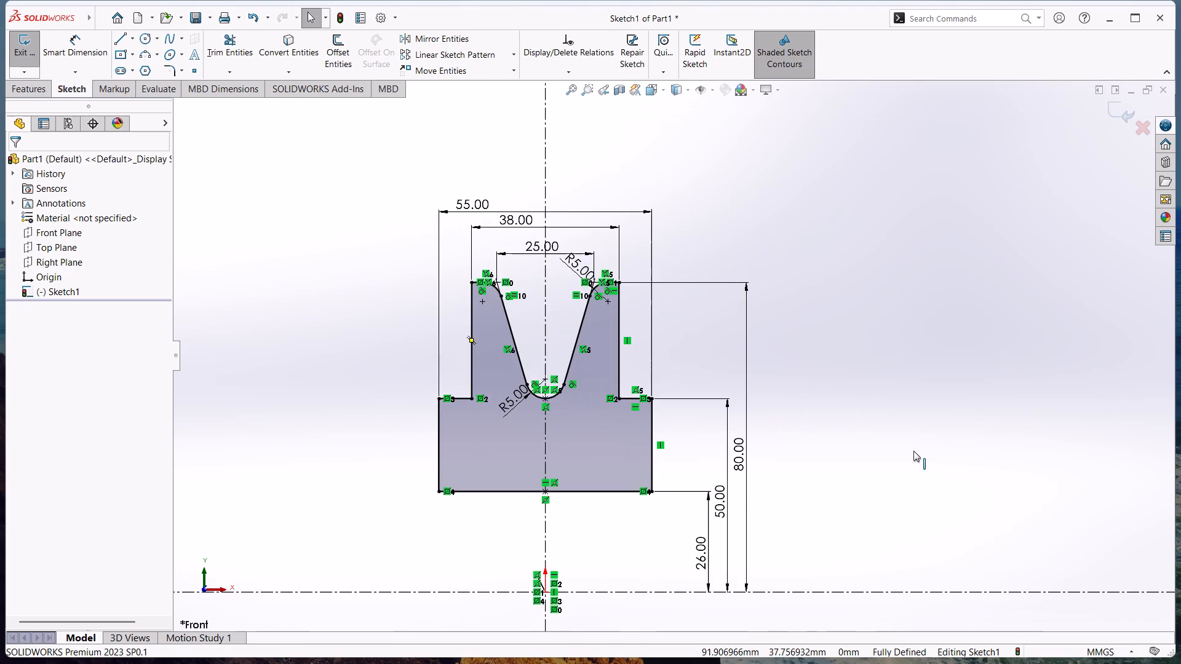
scroll(598, 520, "down", 1)
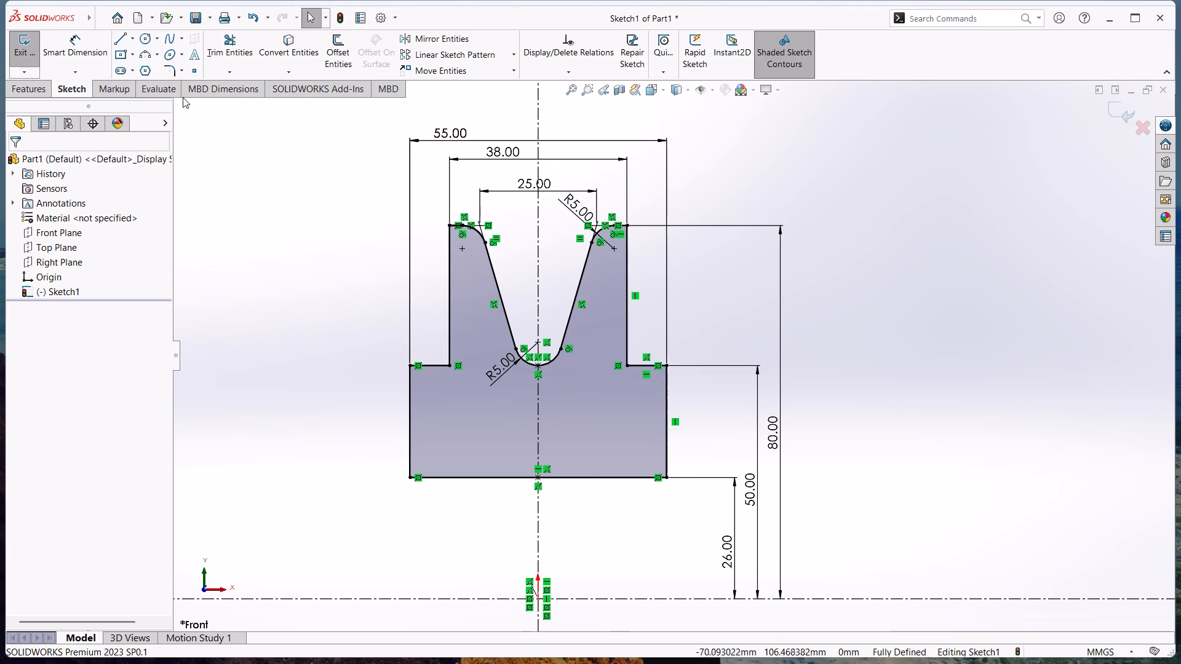
left_click(25, 51)
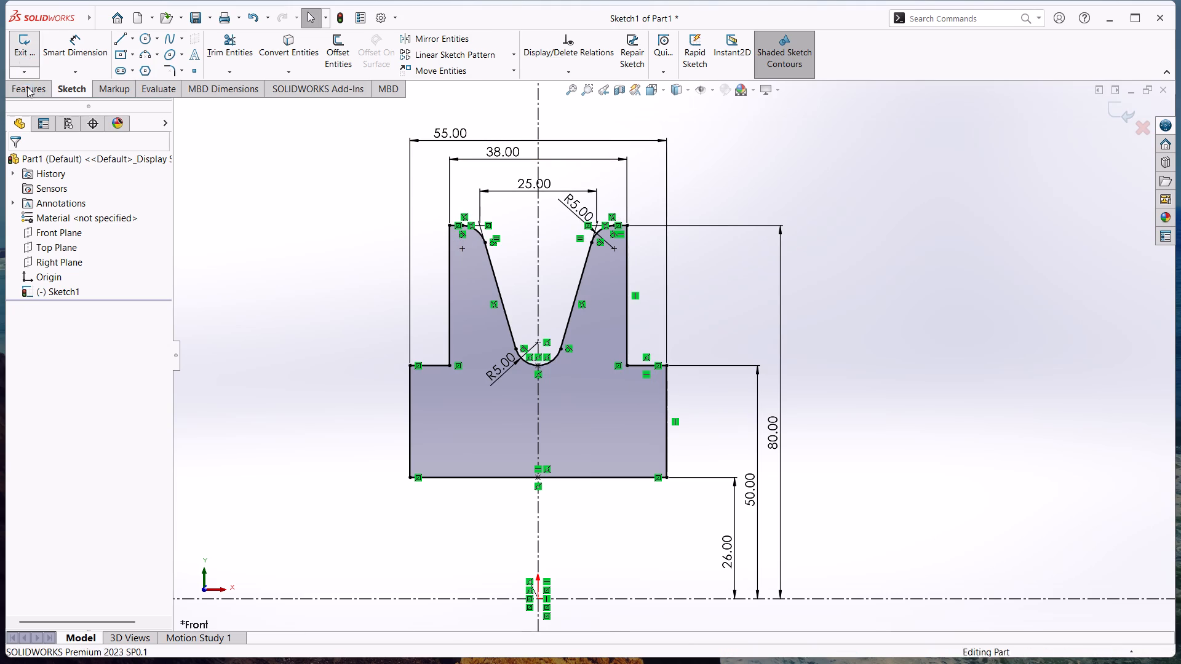
left_click(29, 92)
left_click(62, 53)
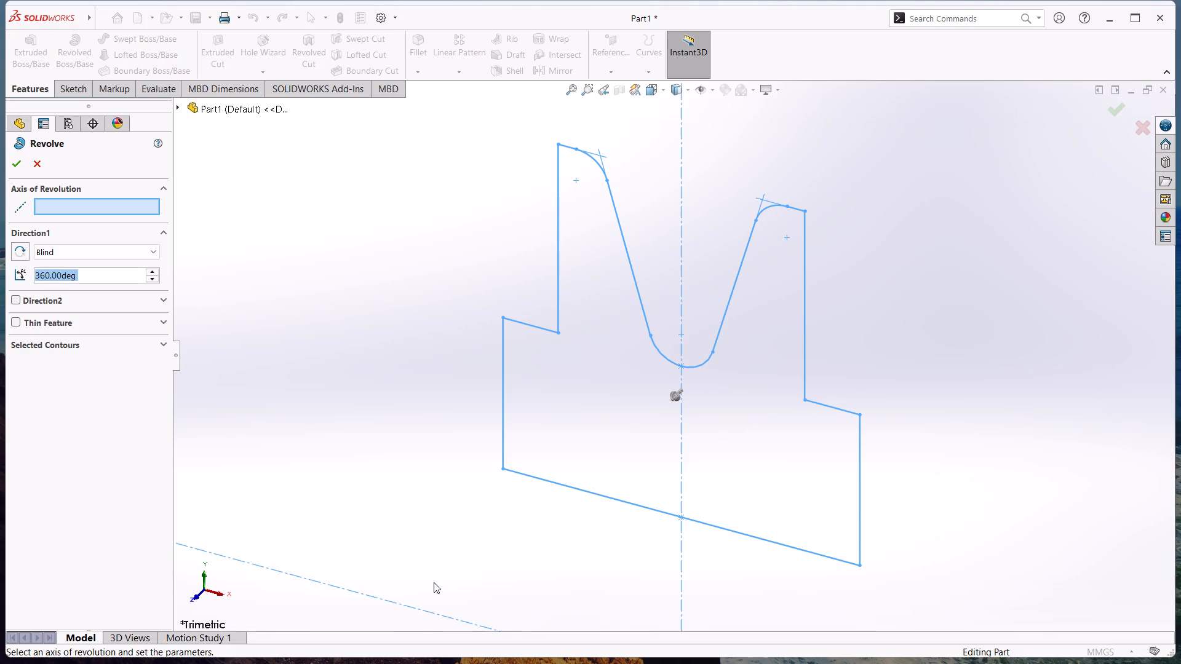
left_click(416, 611)
scroll(770, 421, "down", 3)
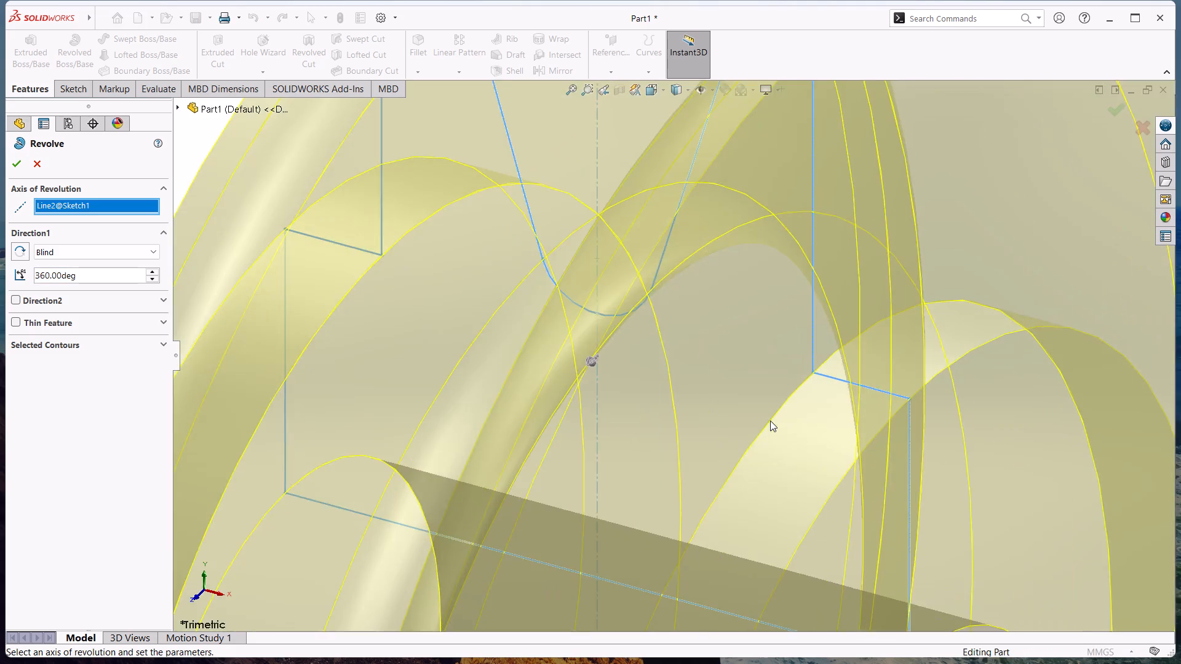
scroll(770, 421, "up", 9)
middle_click_drag(1035, 426, 915, 368)
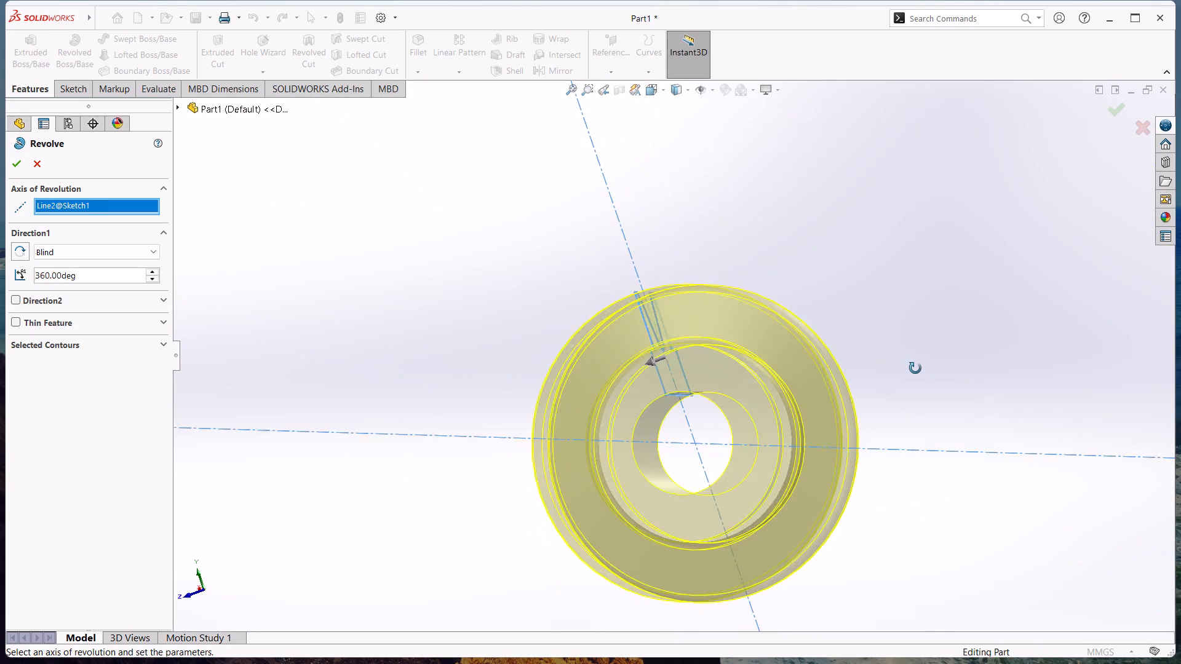
middle_click_drag(915, 368, 1057, 422)
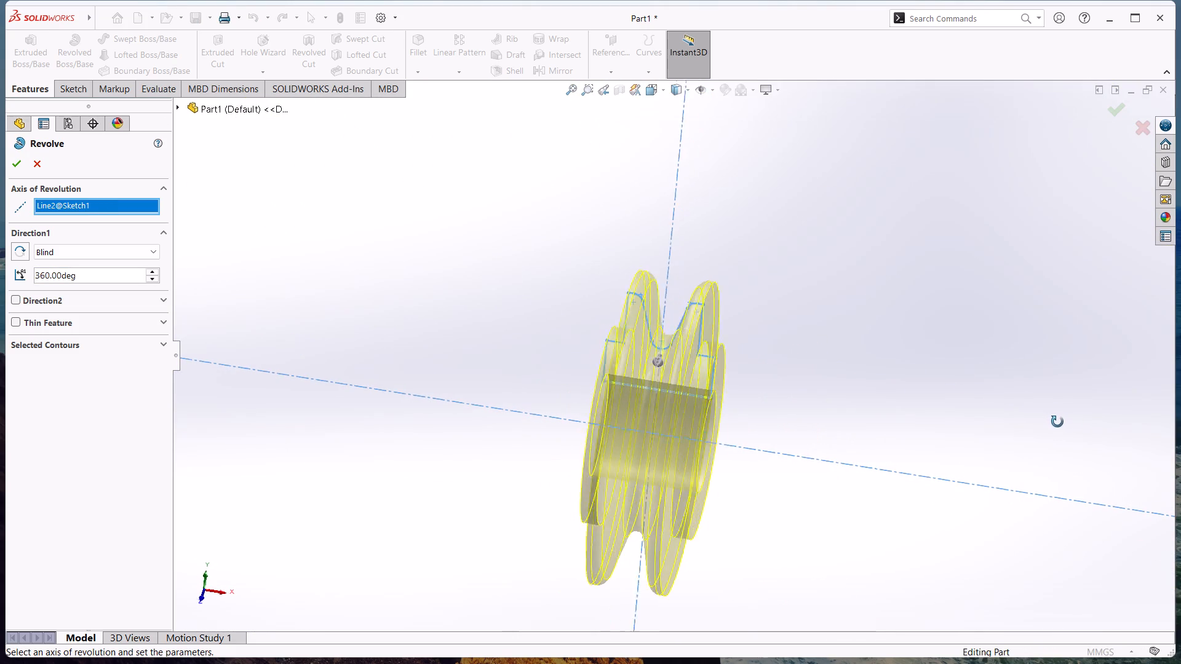
middle_click_drag(1057, 422, 1053, 421)
left_click(12, 157)
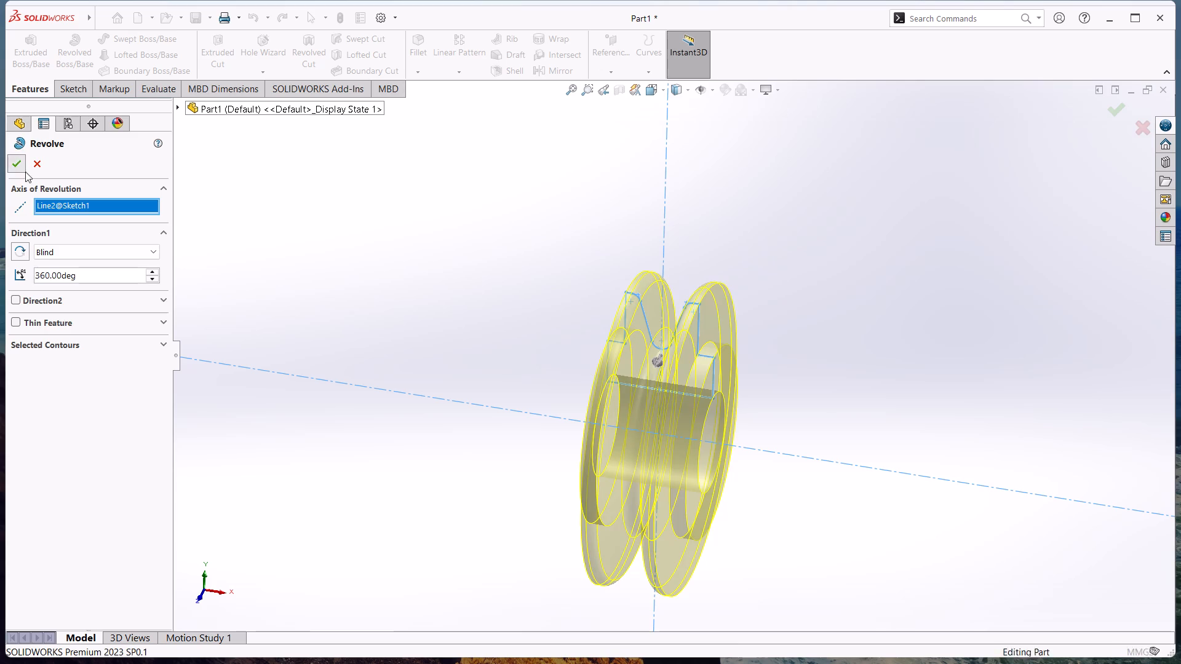
Chamfer the circular bore edges on both end faces of the pulley with a 2 mm distance at 45 degrees.
middle_click_drag(776, 528, 707, 339)
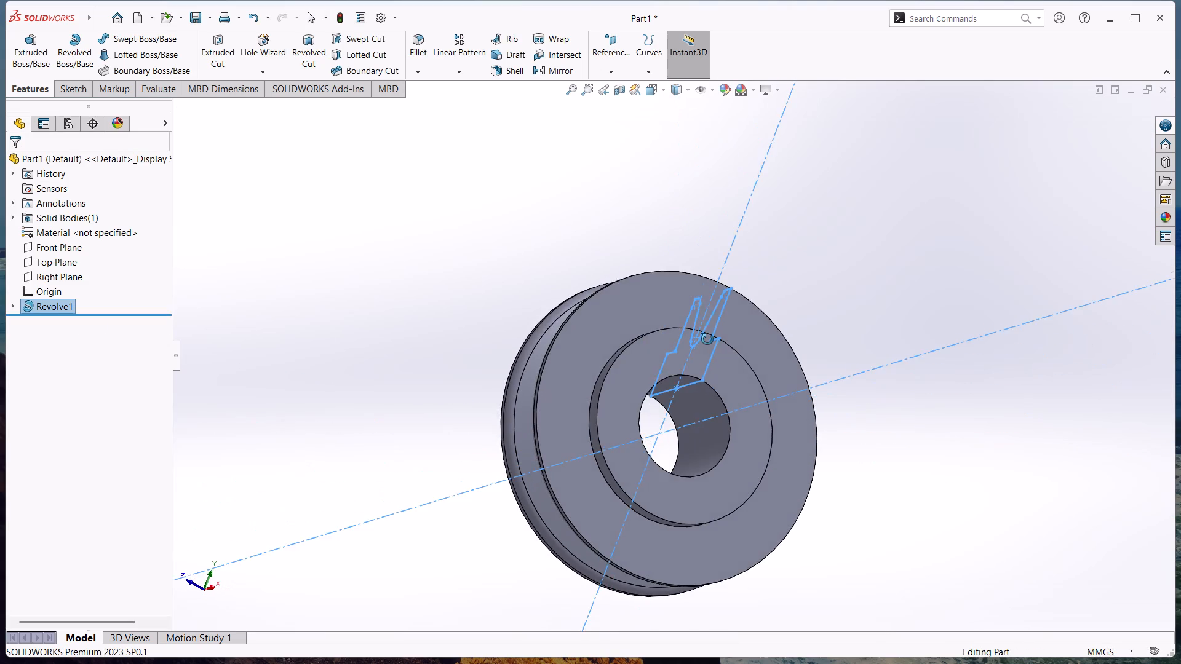
middle_click_drag(707, 339, 832, 465)
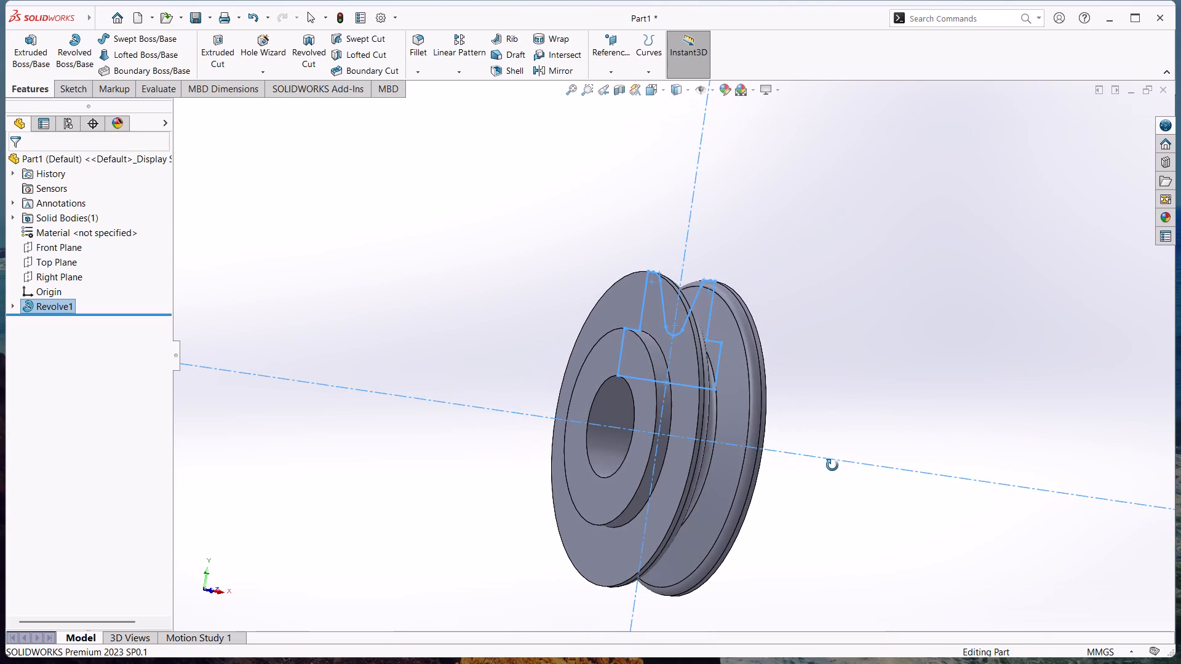
middle_click_drag(832, 465, 847, 485)
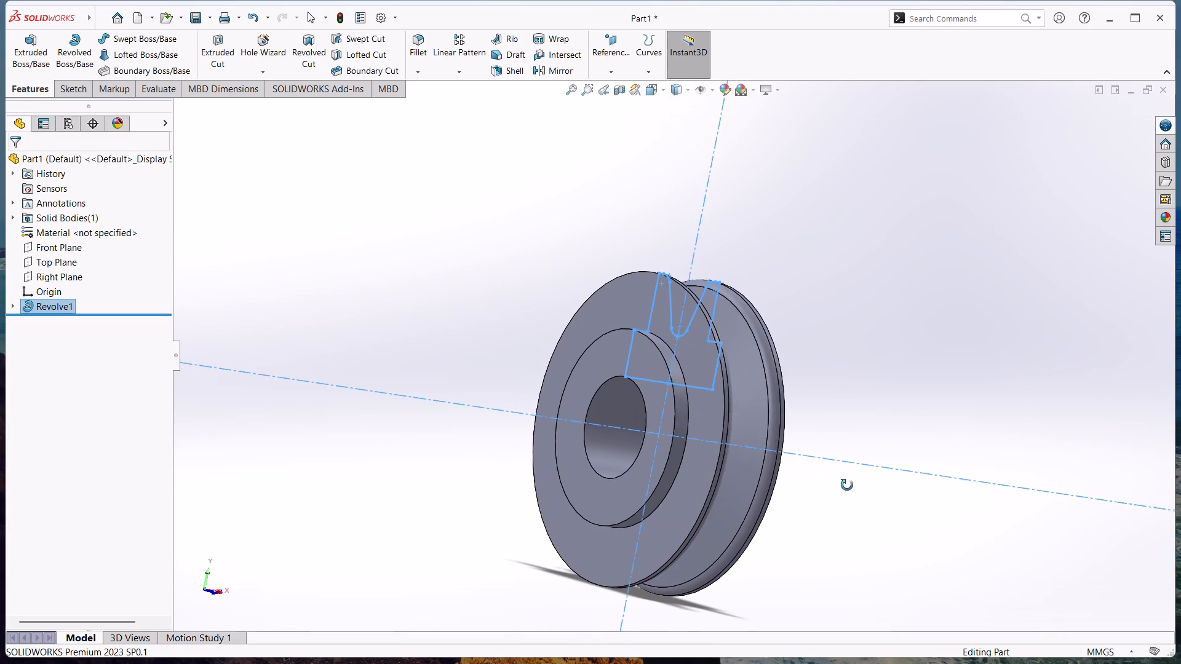
middle_click_drag(847, 485, 848, 486)
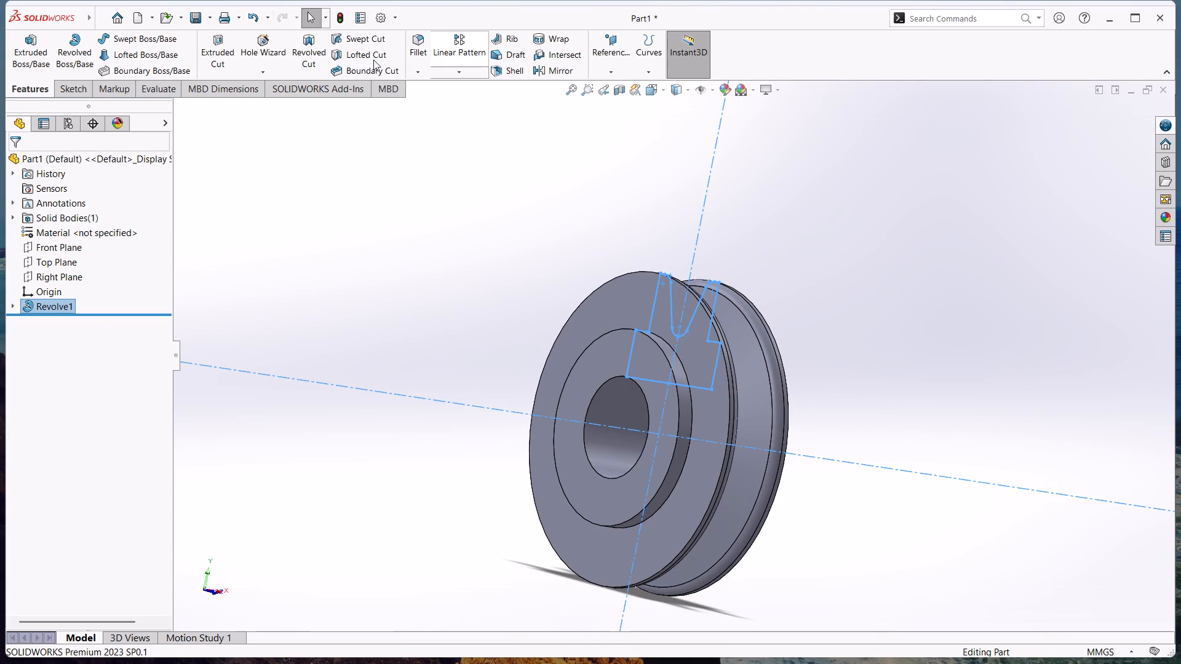
left_click(420, 75)
left_click(430, 97)
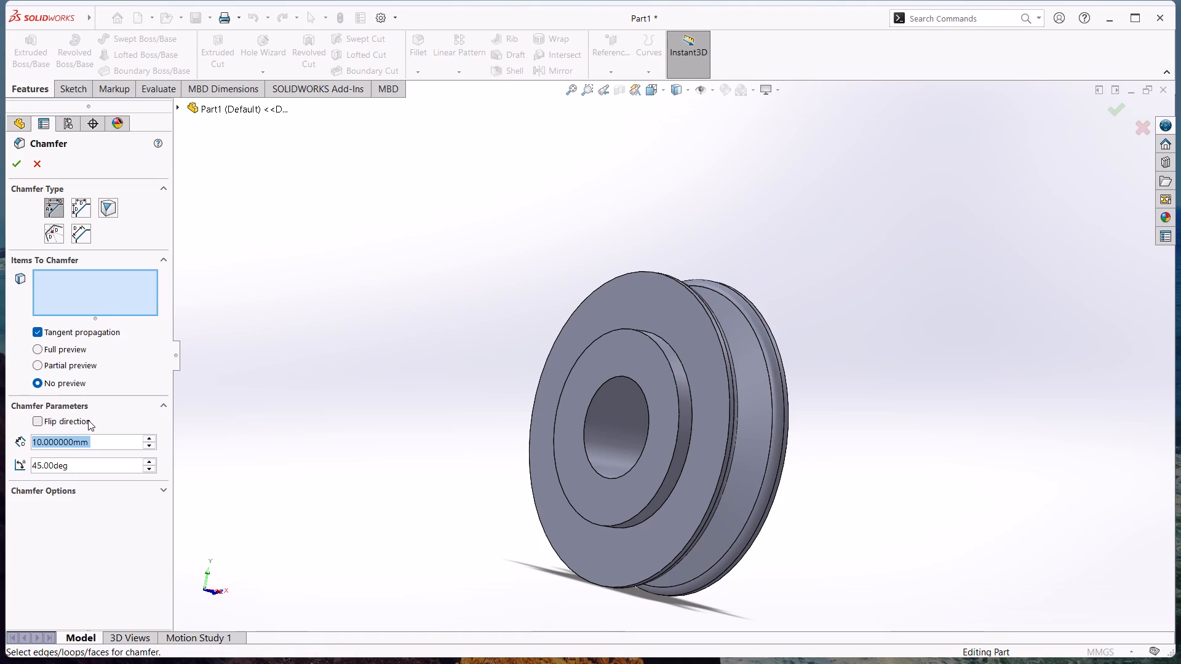
key("2")
key("Return")
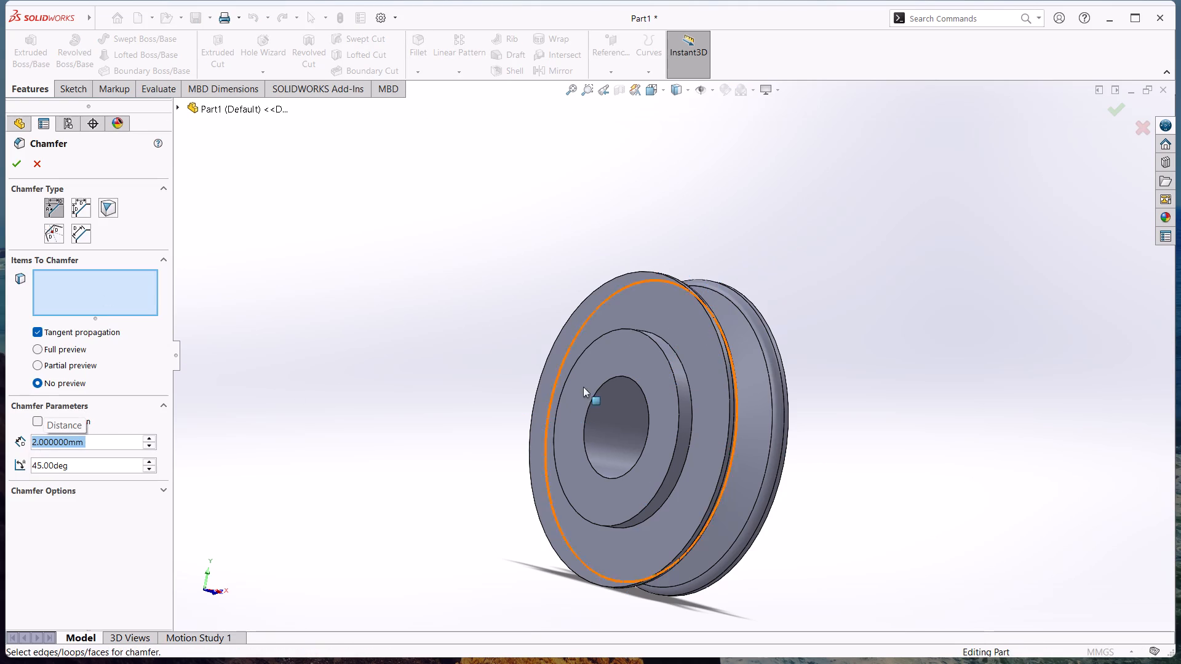
left_click(594, 397)
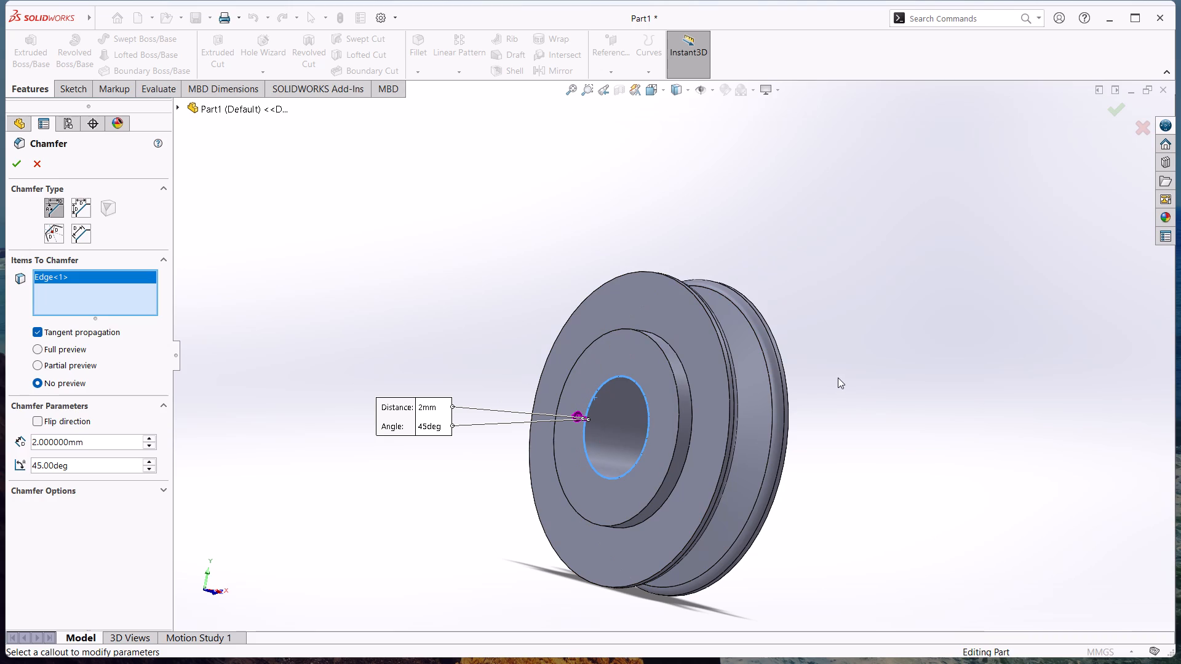
middle_click_drag(870, 409, 745, 372)
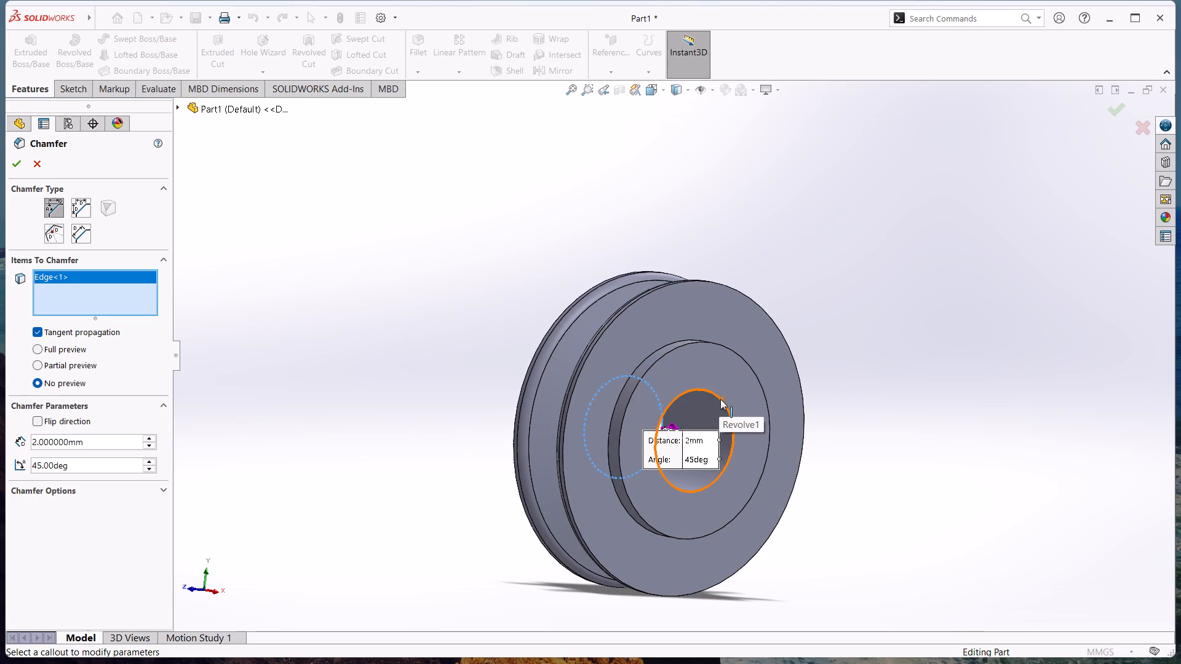
left_click(720, 399)
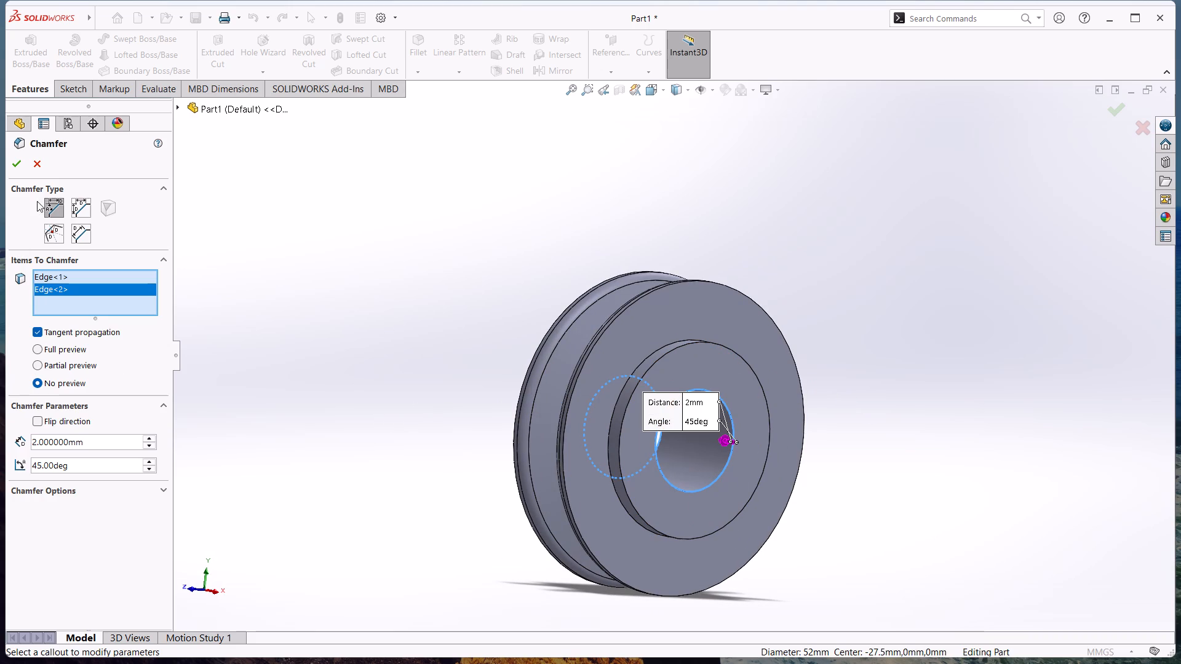
left_click(16, 160)
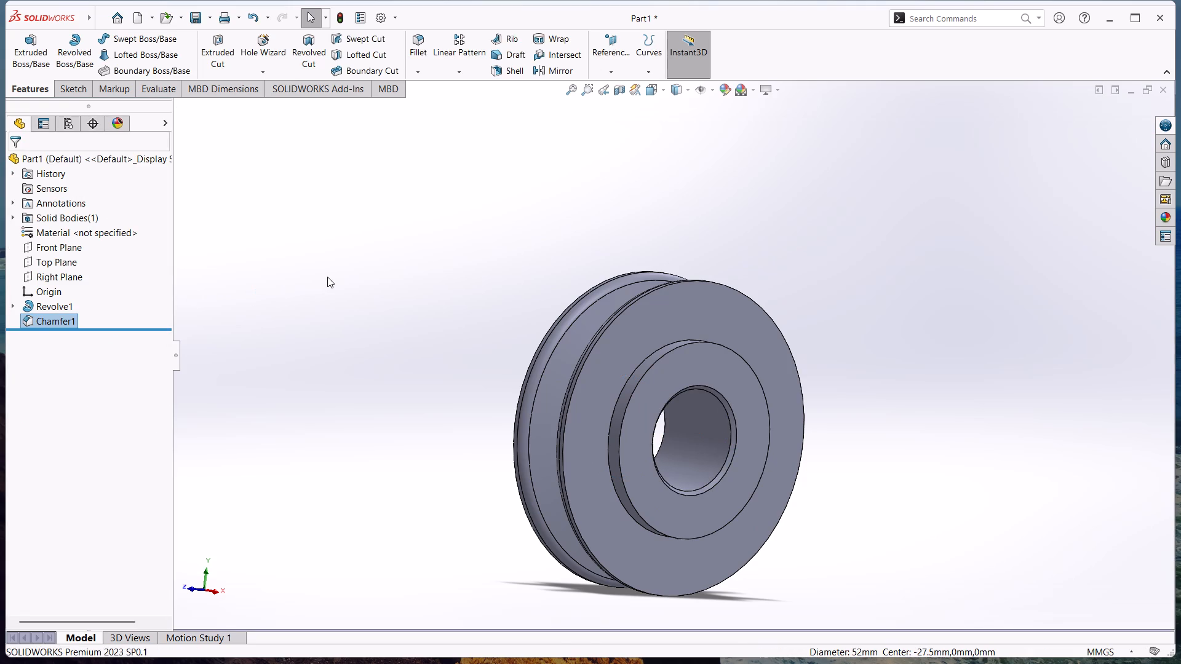
key("Escape")
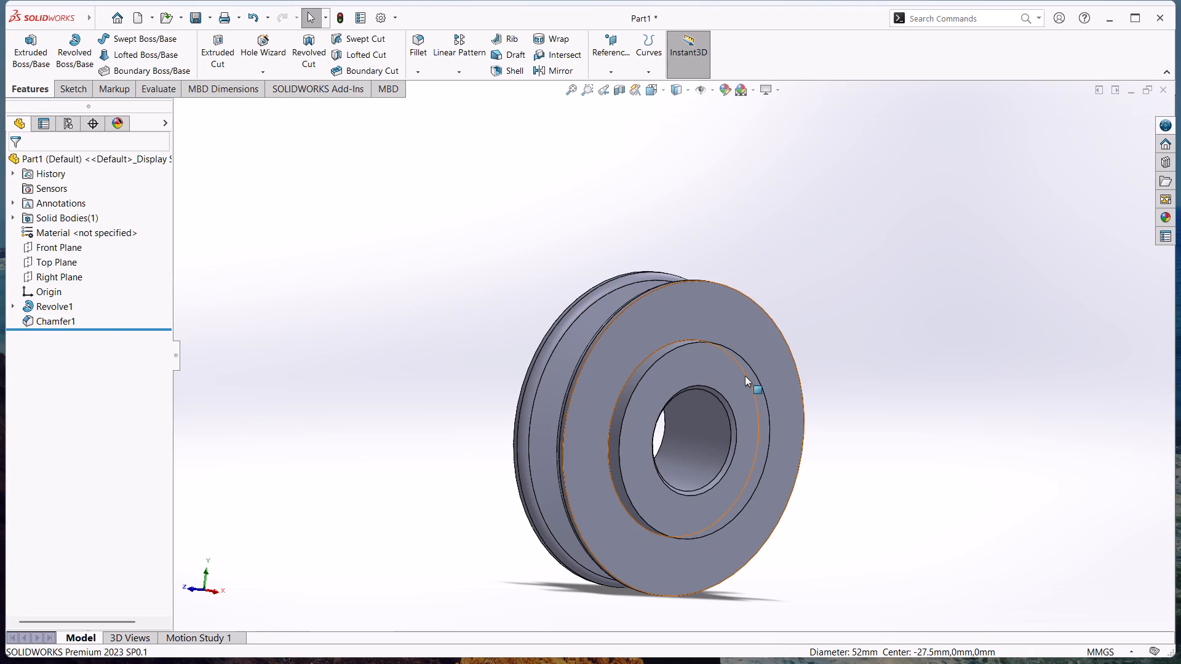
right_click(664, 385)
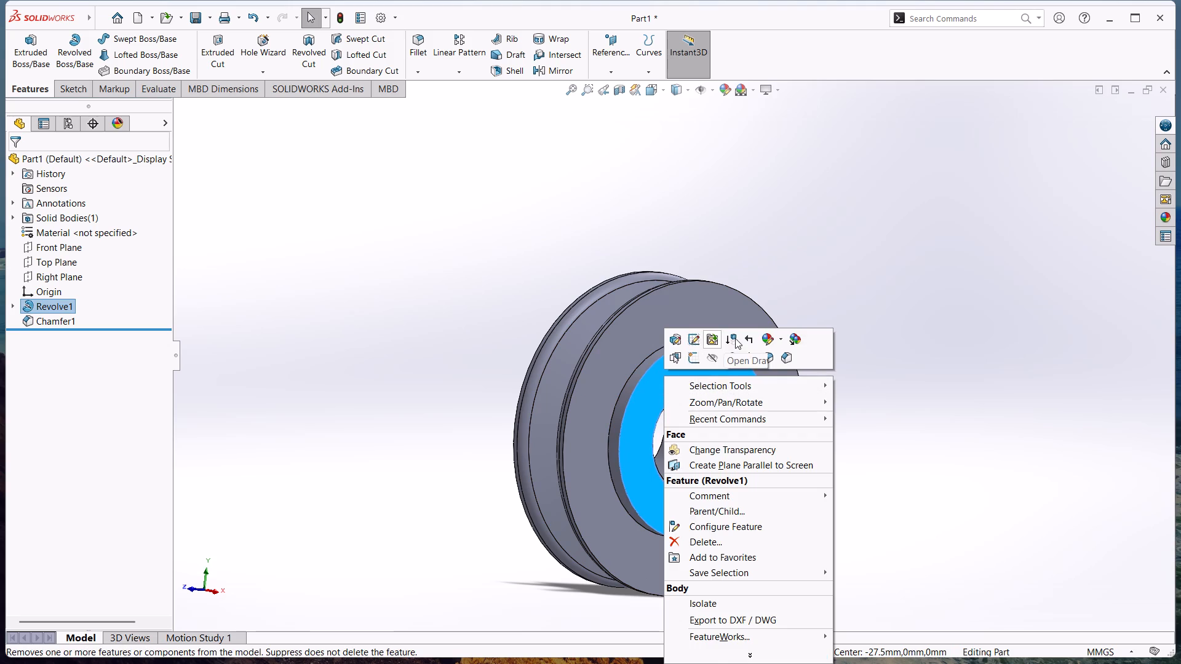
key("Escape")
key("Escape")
Start a new sketch on the raised hub's annular end face around the chamfered bore.
right_click(677, 376)
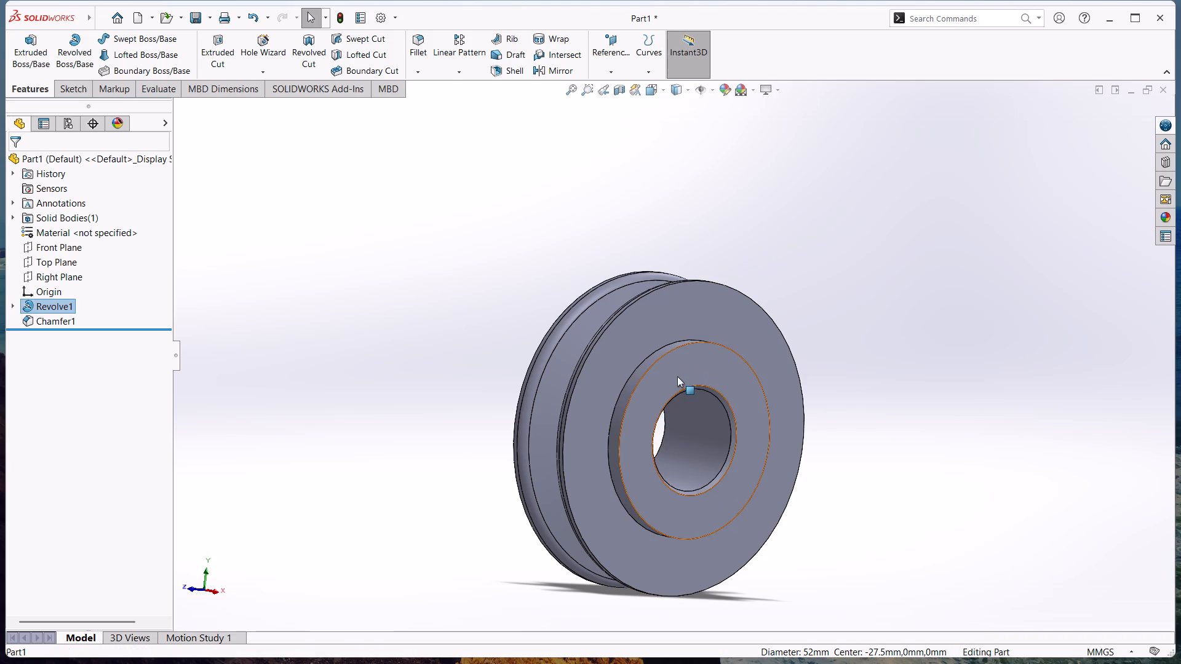
left_click(707, 358)
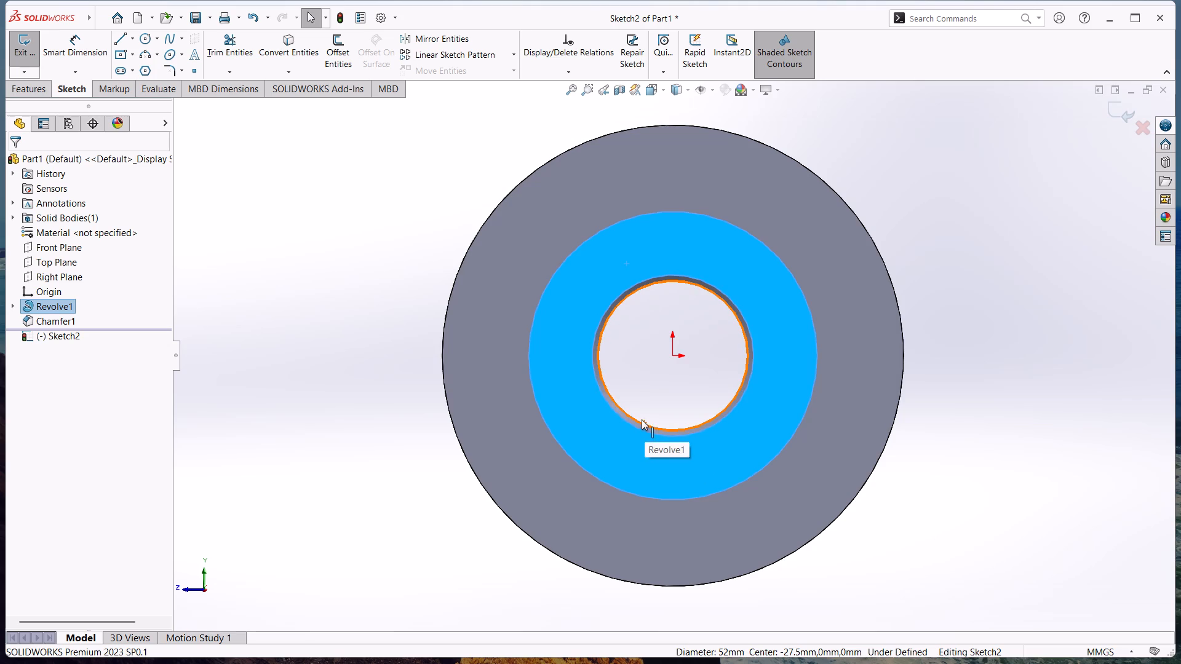
Convert the hub face's outer circular edge and the 52 mm bore edge inside the chamfer into sketch circles.
left_click(287, 49)
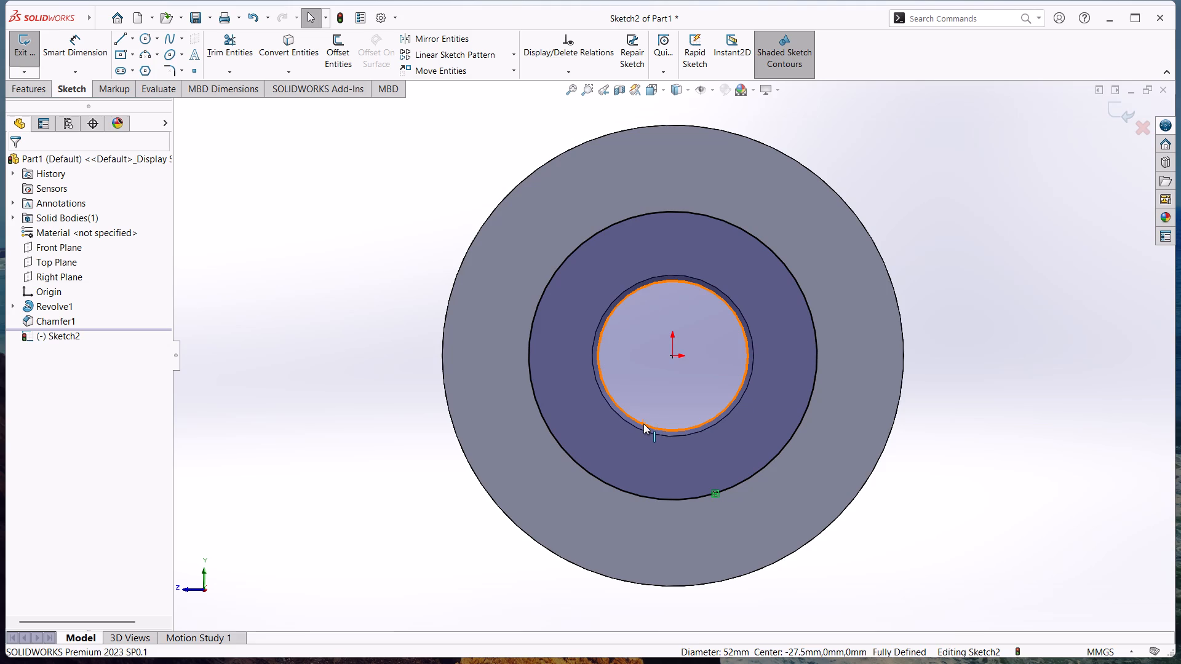
left_click(643, 424)
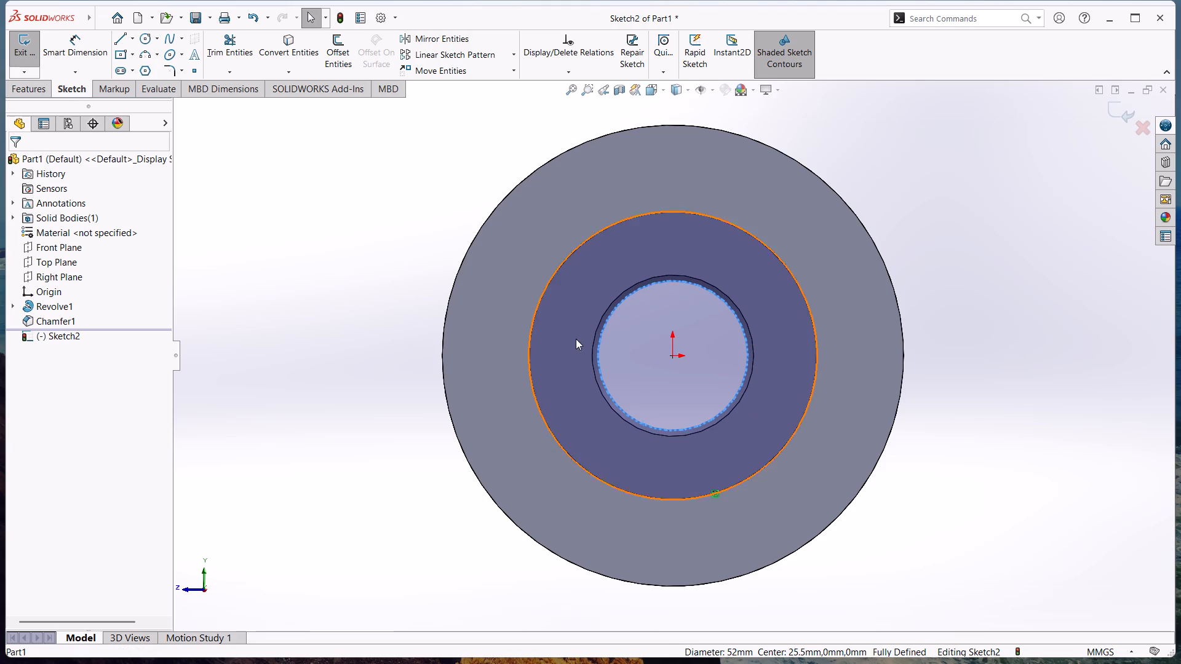
left_click(412, 324)
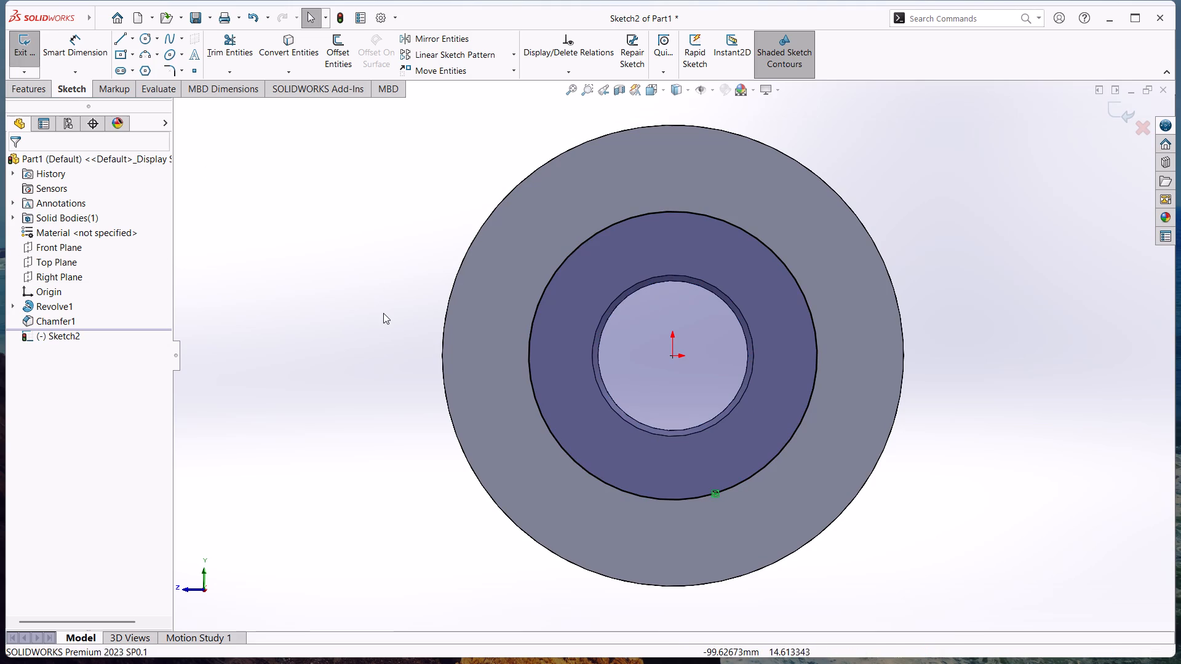
left_click(640, 421)
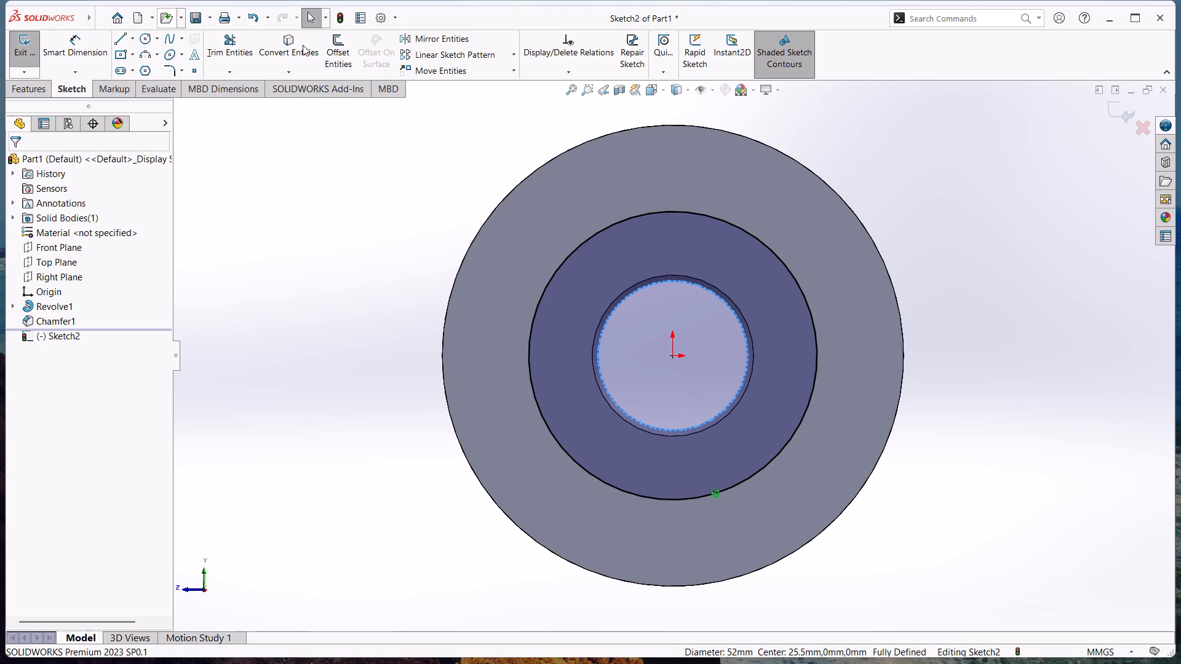
left_click(283, 50)
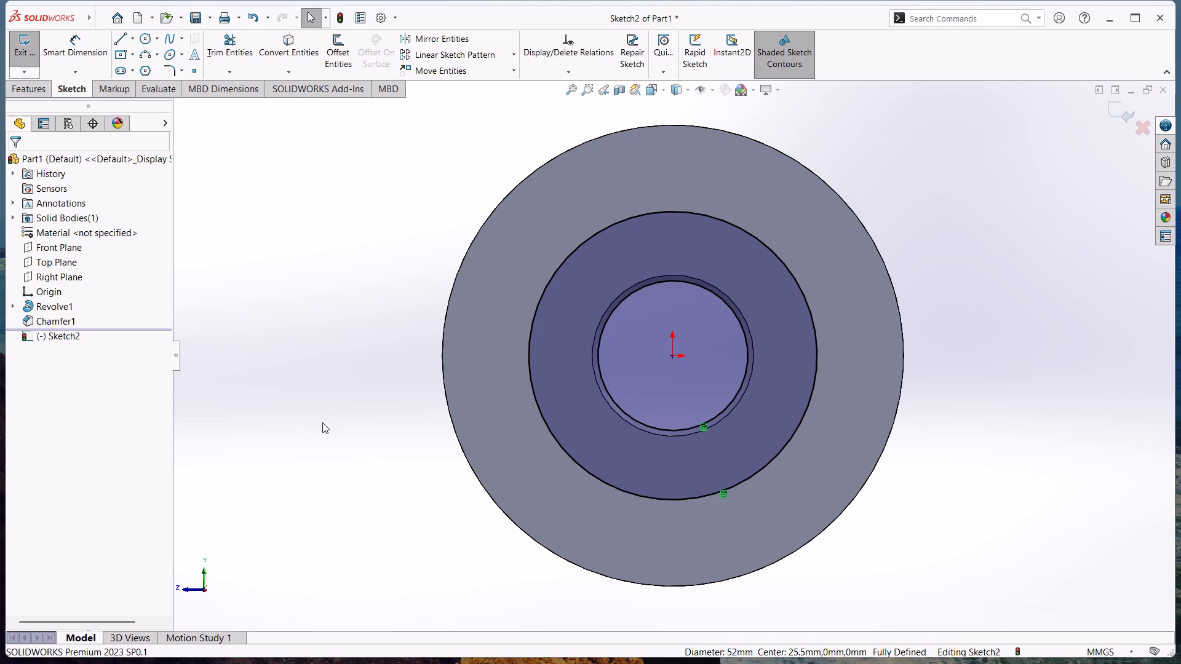
Sketch a circle of about 6.9 mm radius centred on the 52 mm bore circle, directly below the origin.
left_click(143, 37)
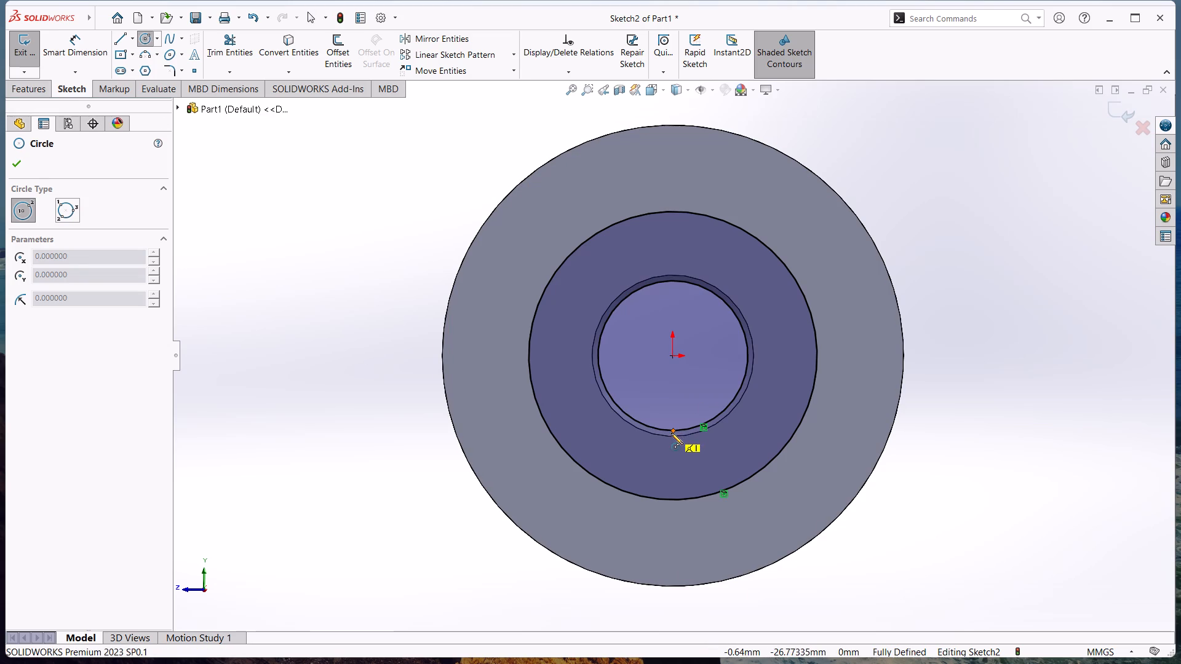
left_click(674, 431)
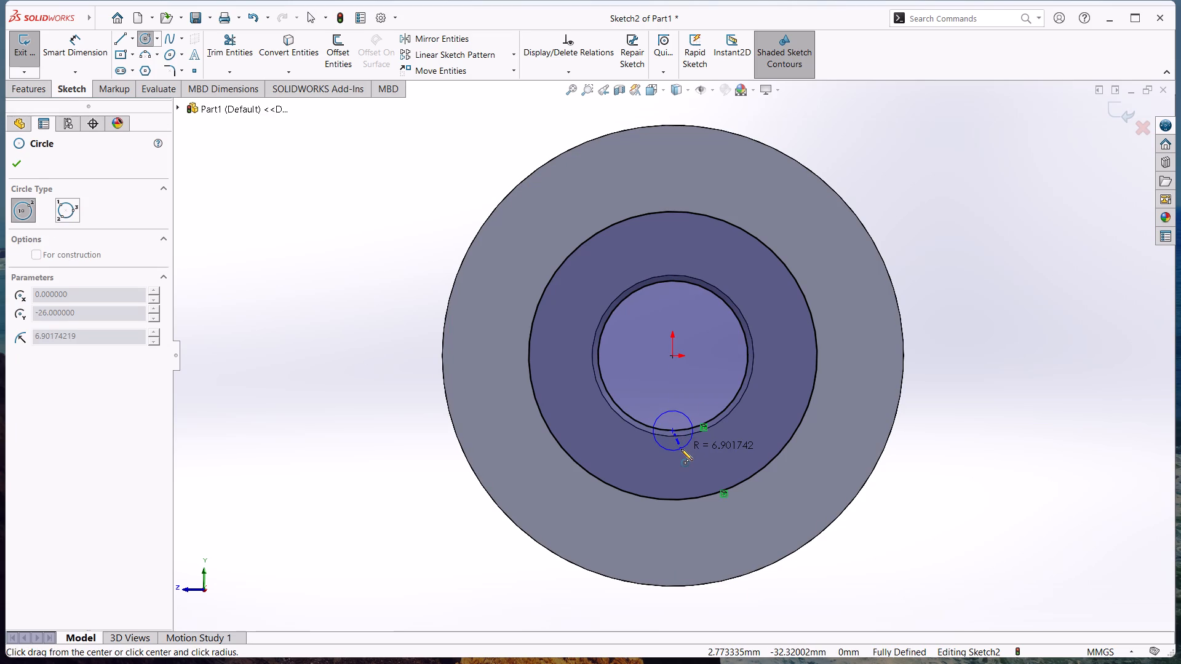
left_click(681, 449)
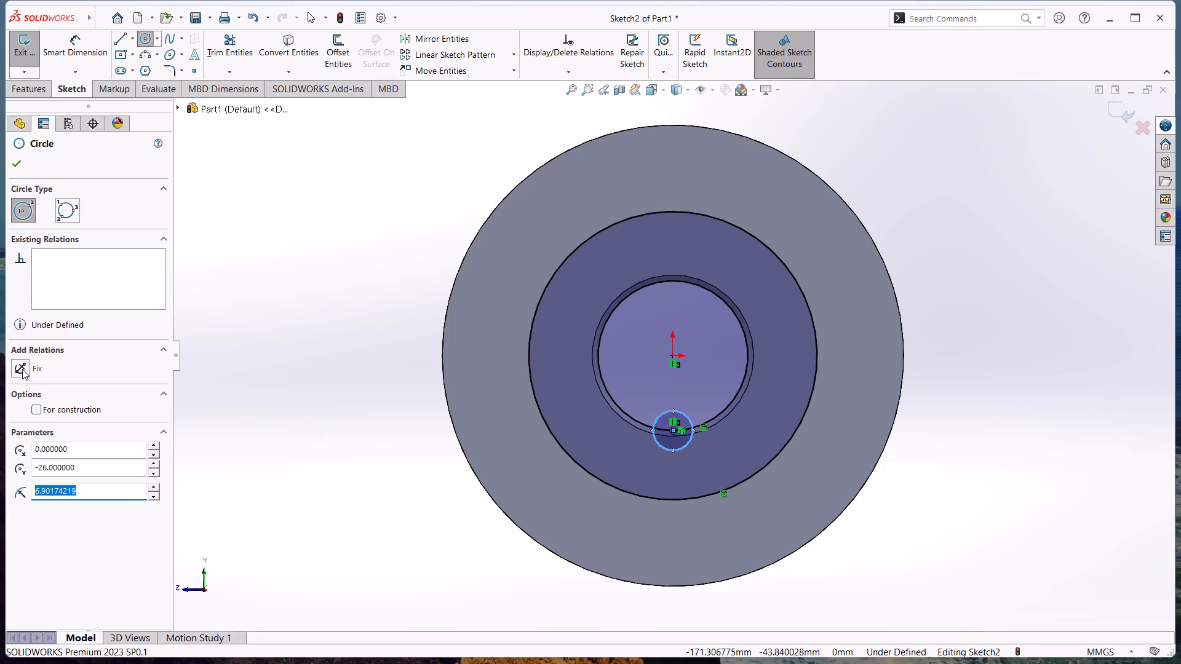
left_click(15, 171)
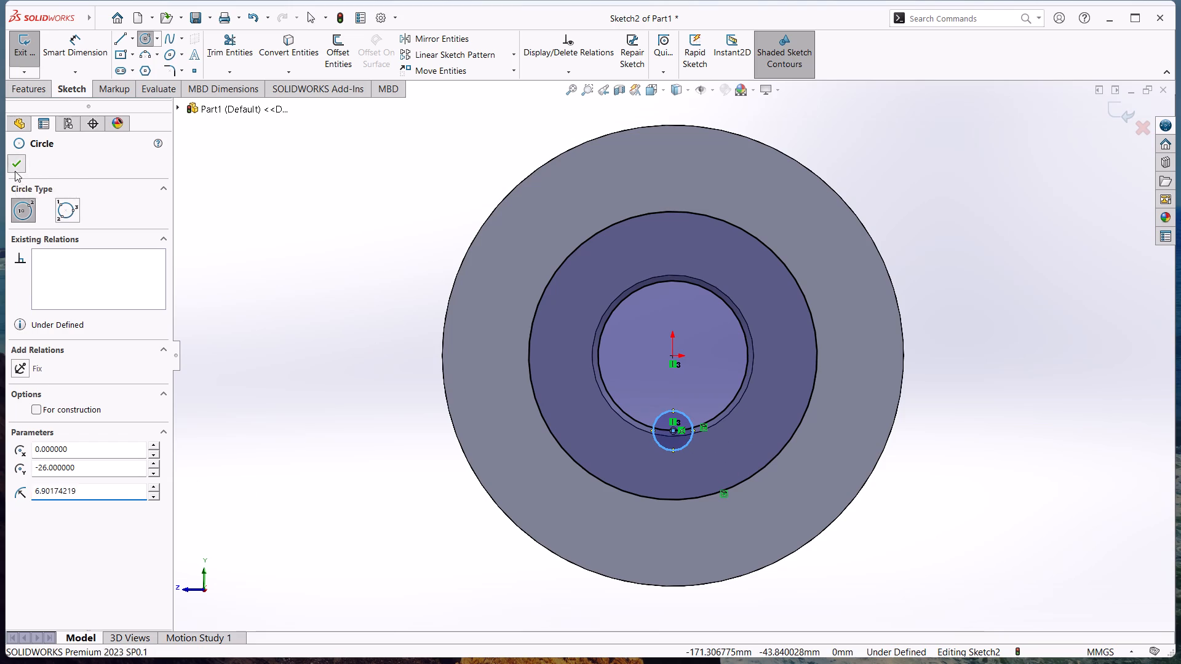
Dimension the diameter of the small circle at the bottom of the bore as 8 mm.
left_click(78, 42)
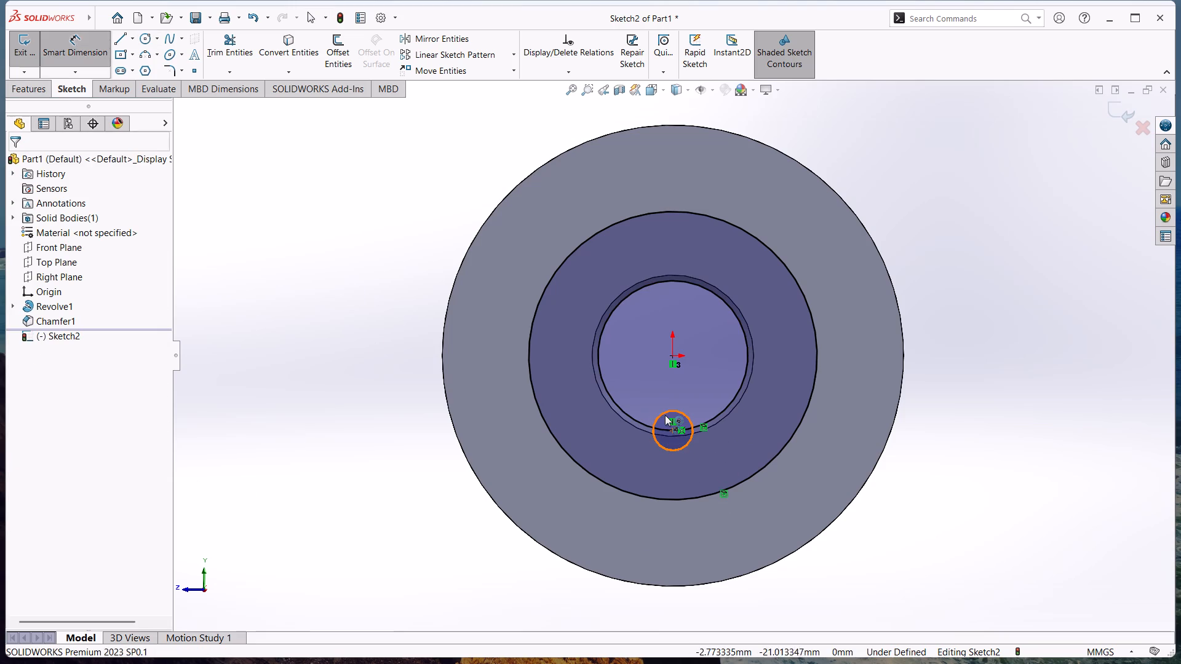
left_click(660, 414)
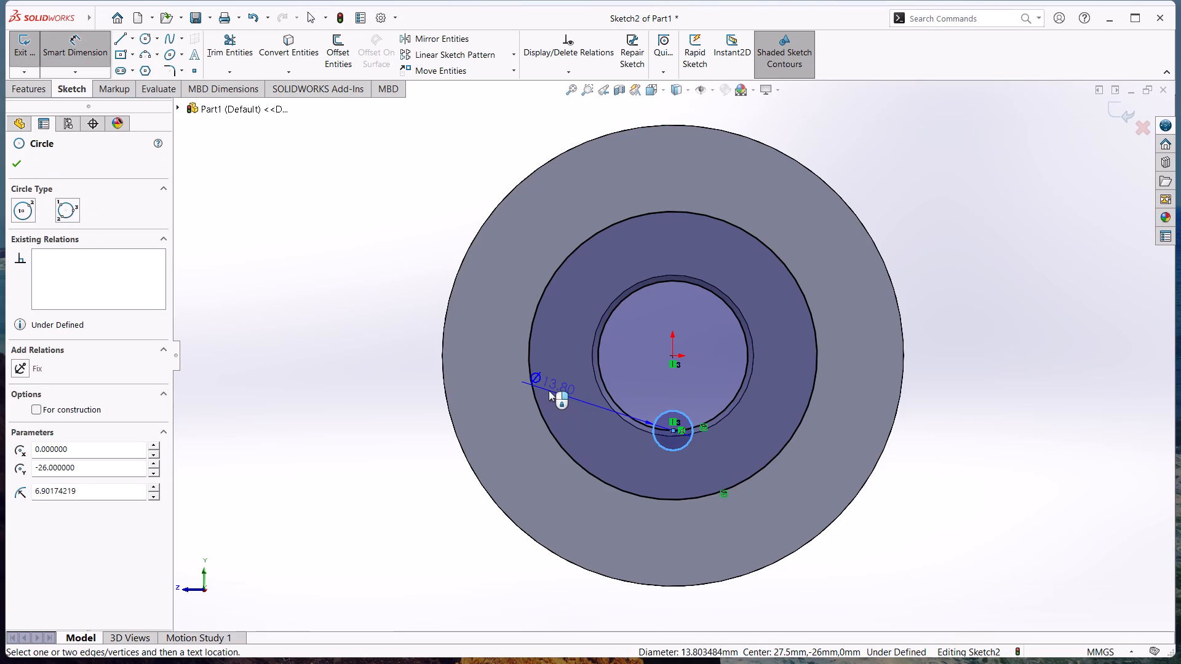
left_click(549, 390)
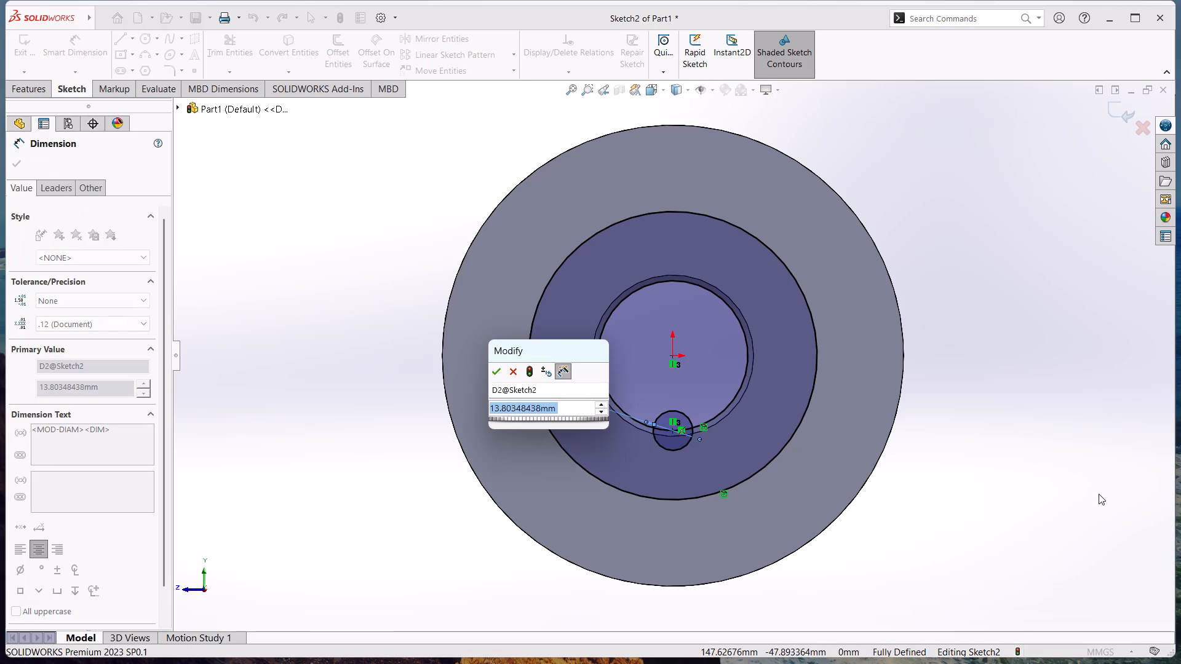
key("8")
key("Return")
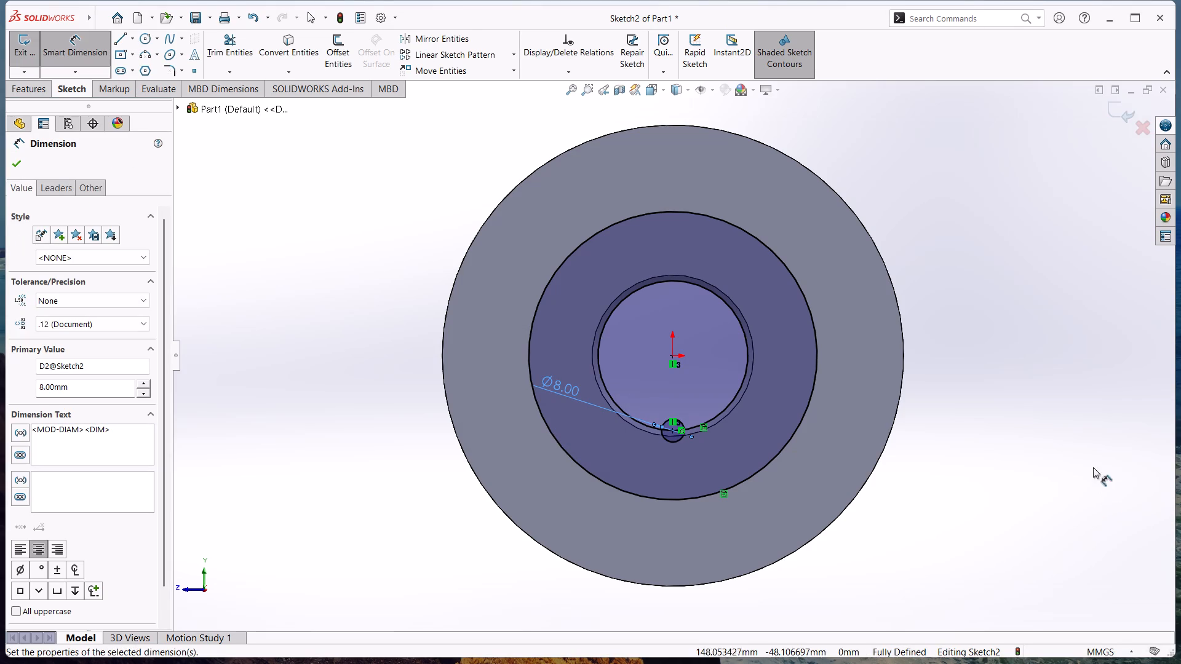
left_click(17, 157)
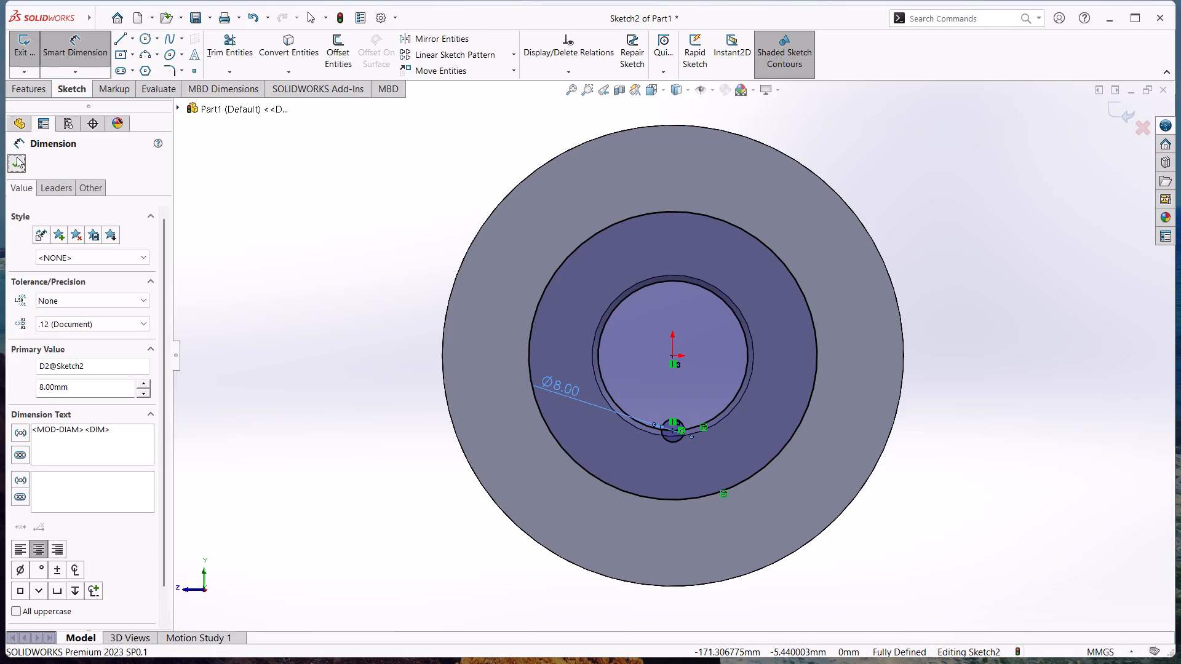
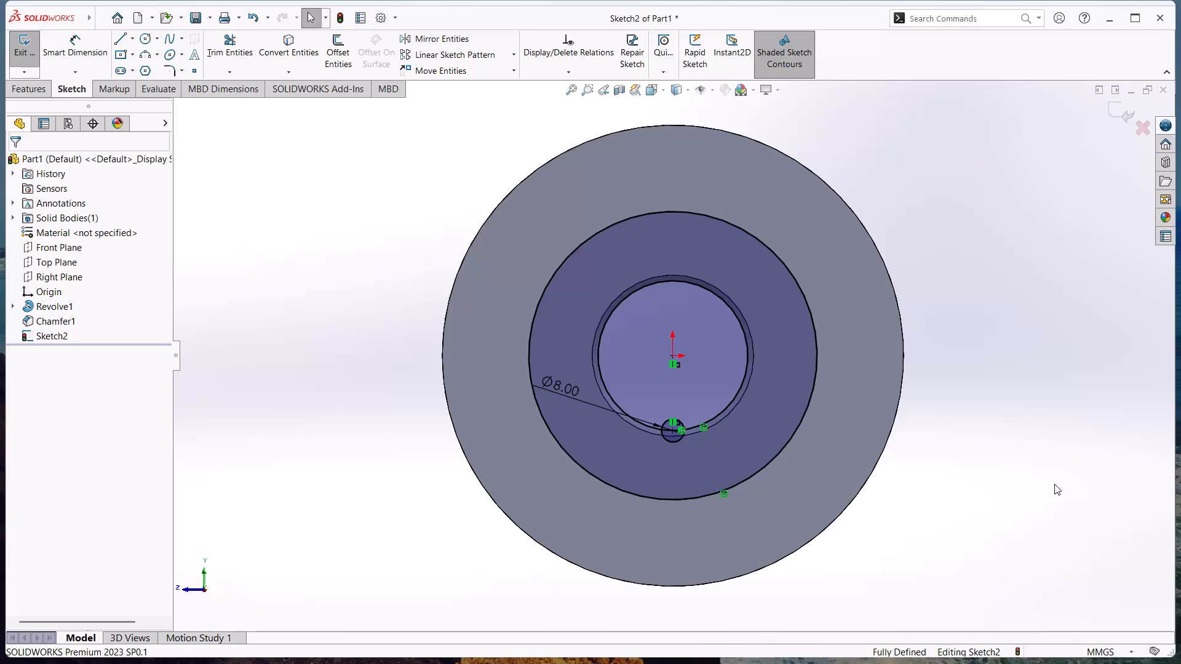
Inspect the pulley and the hub-face sketch with its 8 mm circle from several angles, ending in the Right view.
middle_click_drag(900, 533, 964, 530)
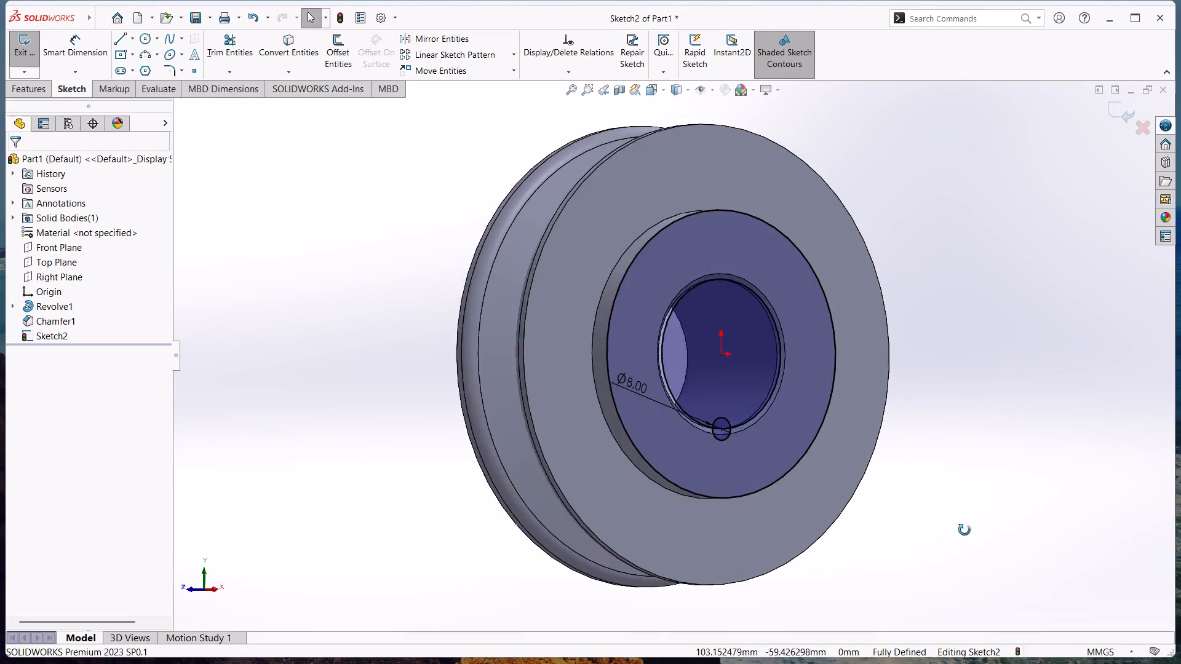
middle_click_drag(964, 530, 841, 595)
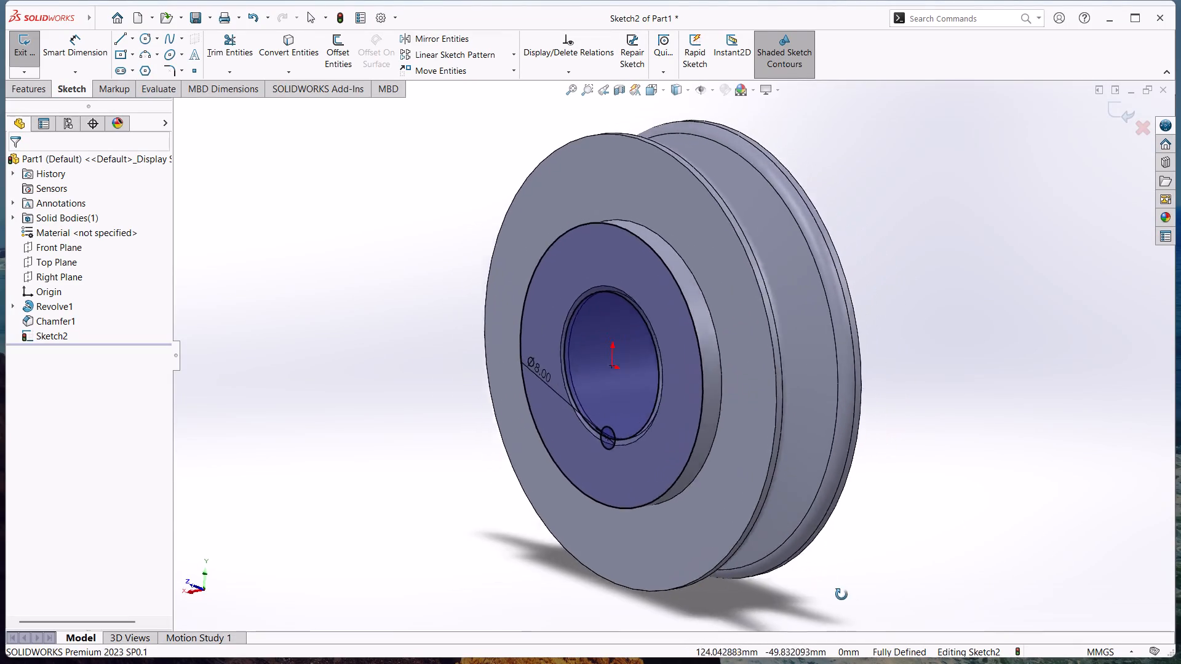
middle_click_drag(841, 595, 931, 547)
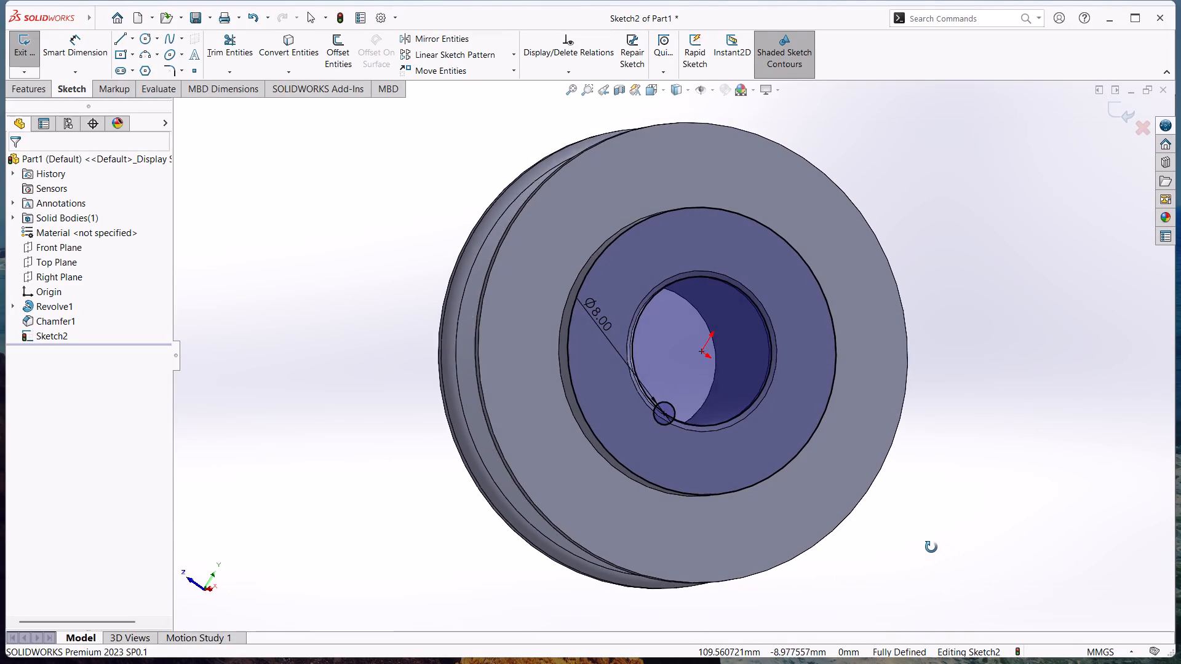
middle_click_drag(931, 547, 927, 547)
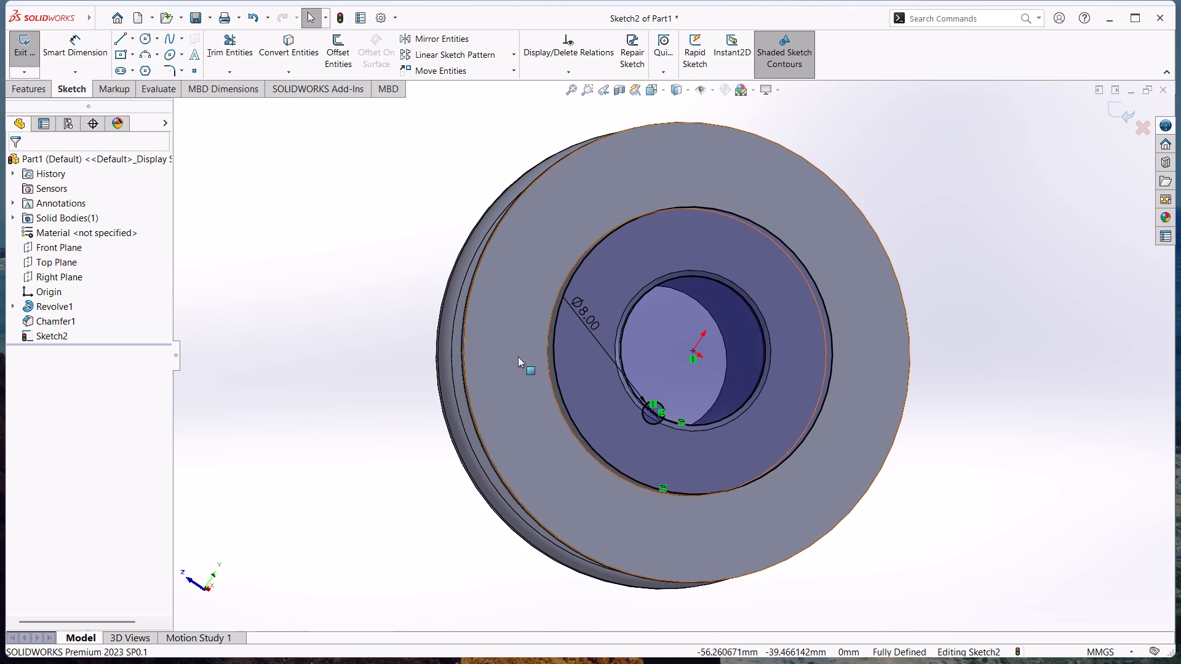
middle_click_drag(944, 249, 937, 377)
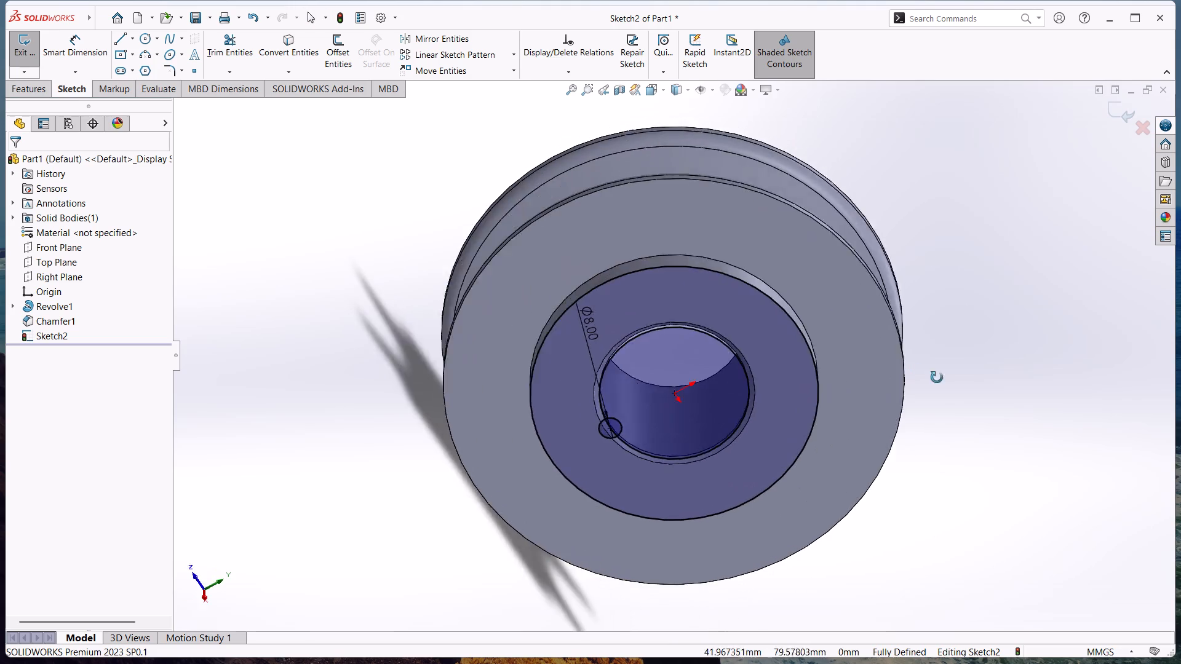
middle_click_drag(937, 377, 967, 385)
middle_click_drag(969, 389, 934, 295)
key("7")
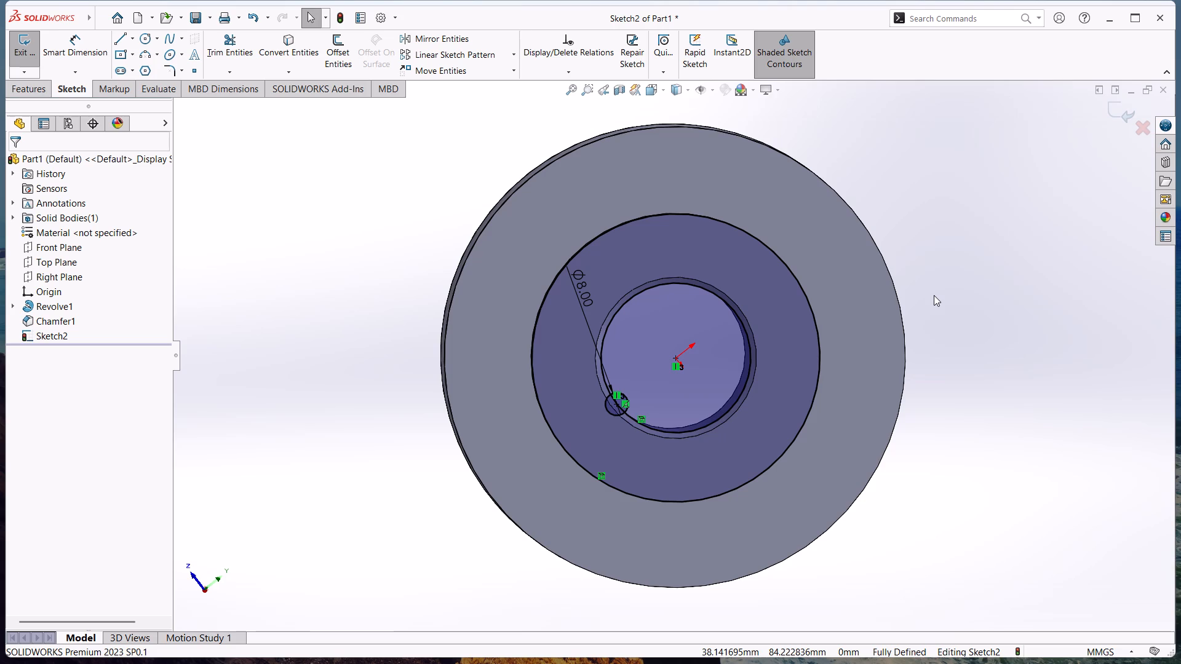
key("ctrl+7")
key("ctrl+7")
key("ctrl+5")
key("ctrl+4")
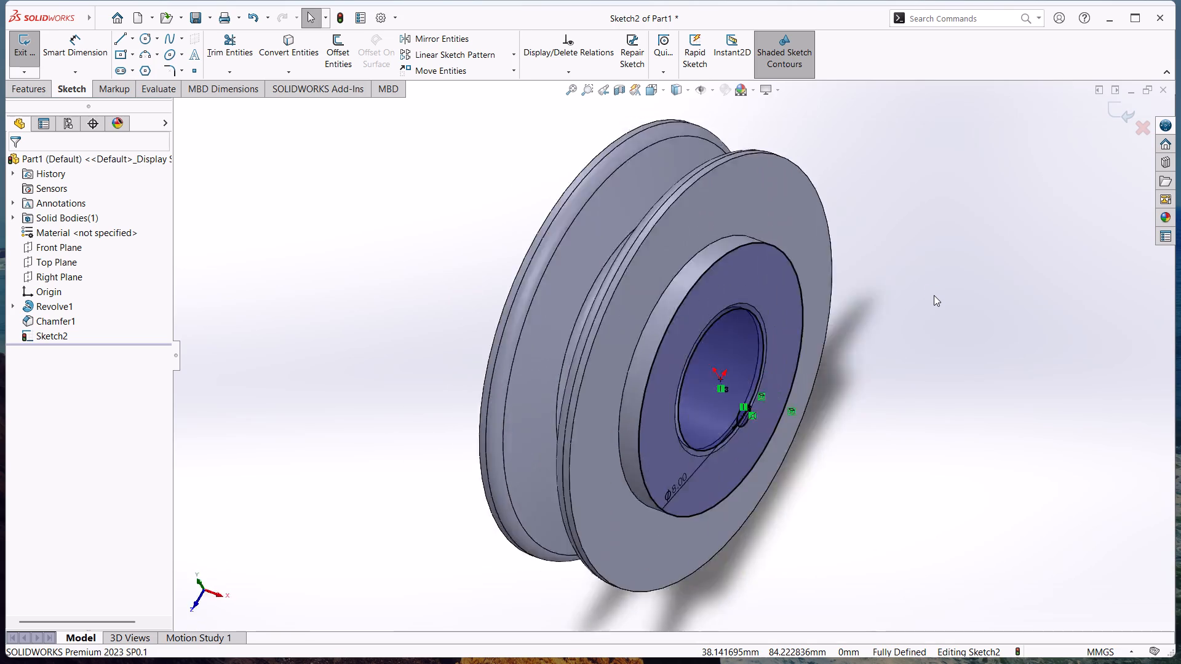
key("ctrl+3")
key("ctrl+3")
key("ctrl+3")
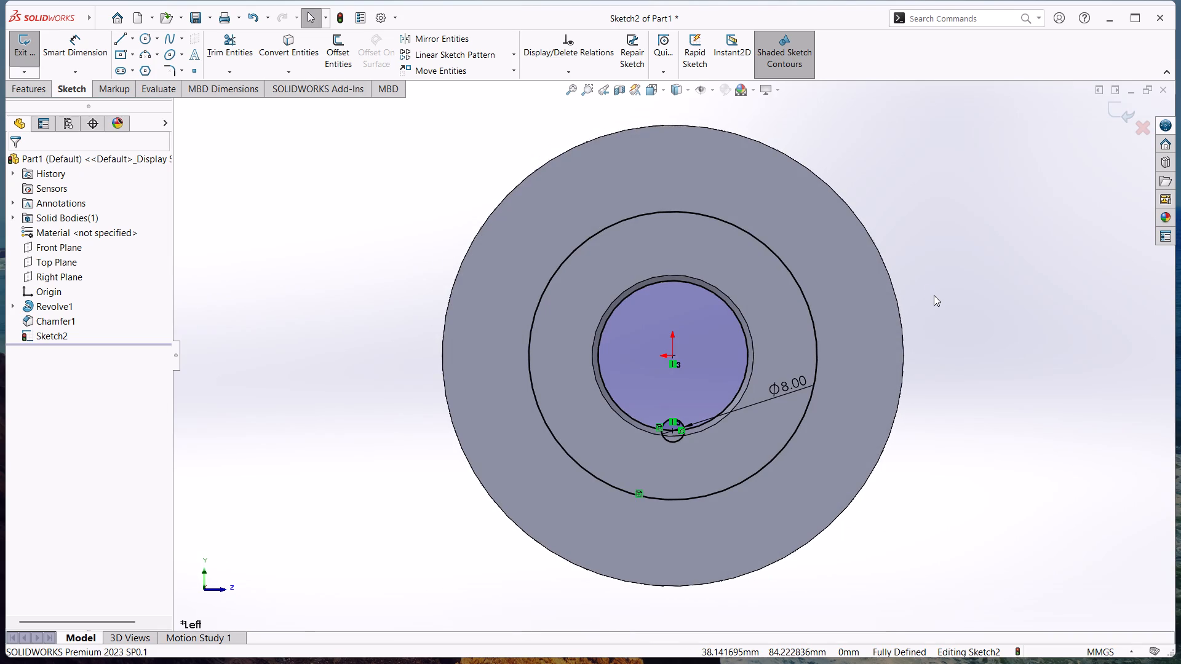
key("ctrl+4")
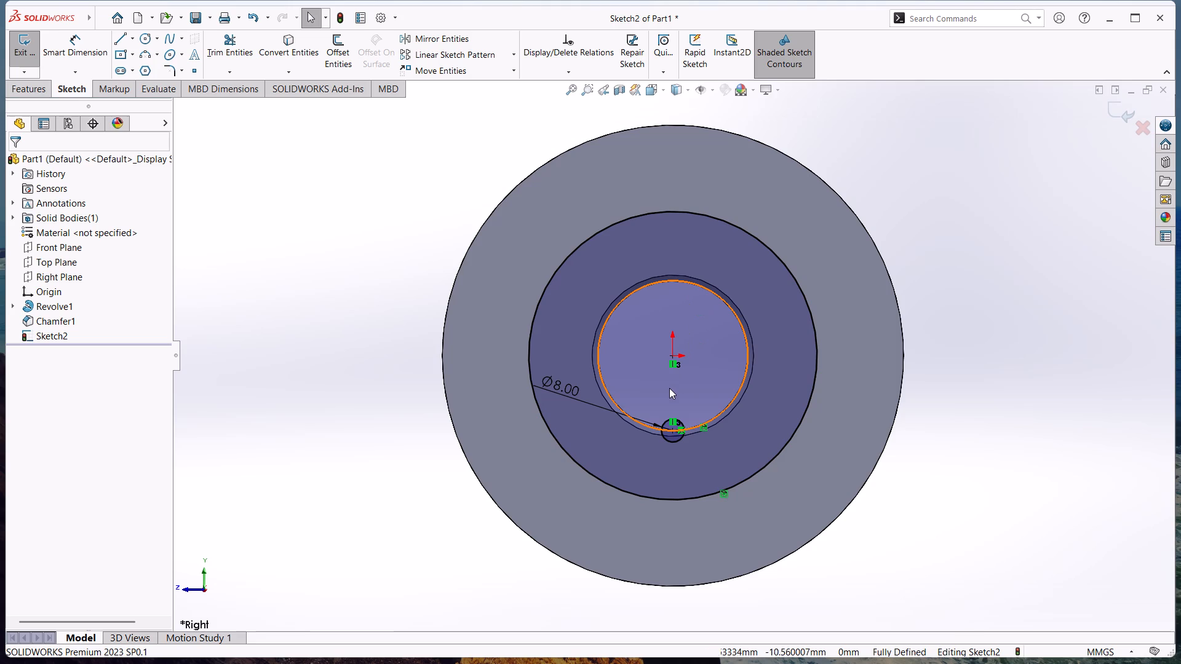
scroll(653, 406, "up", 1)
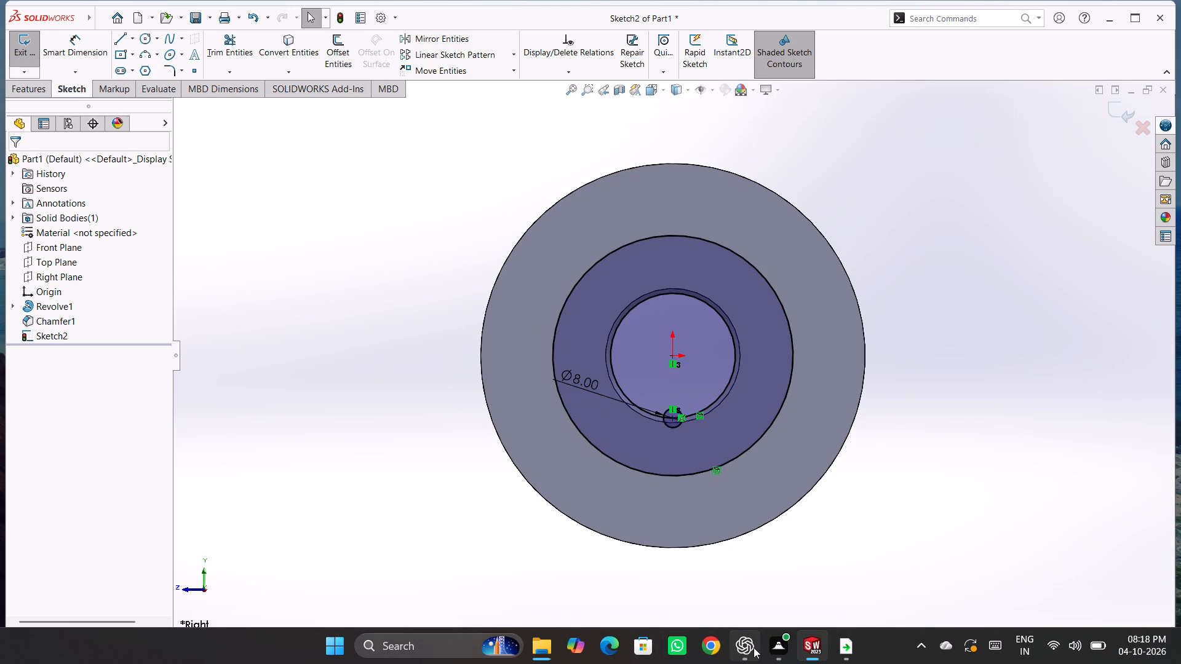
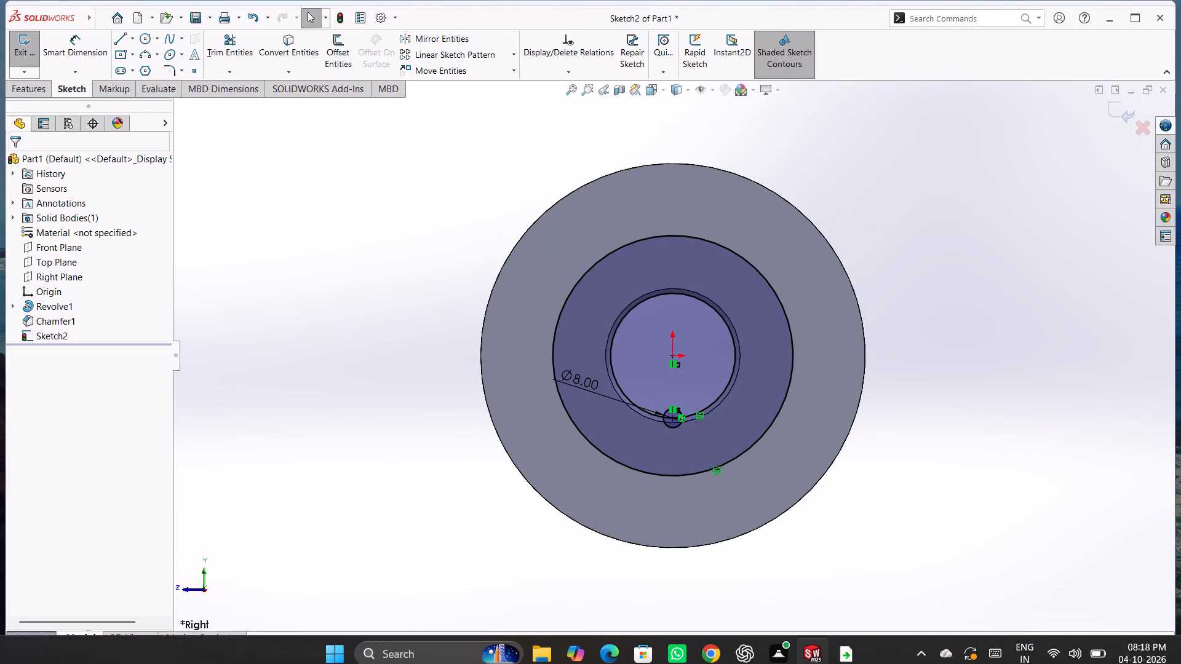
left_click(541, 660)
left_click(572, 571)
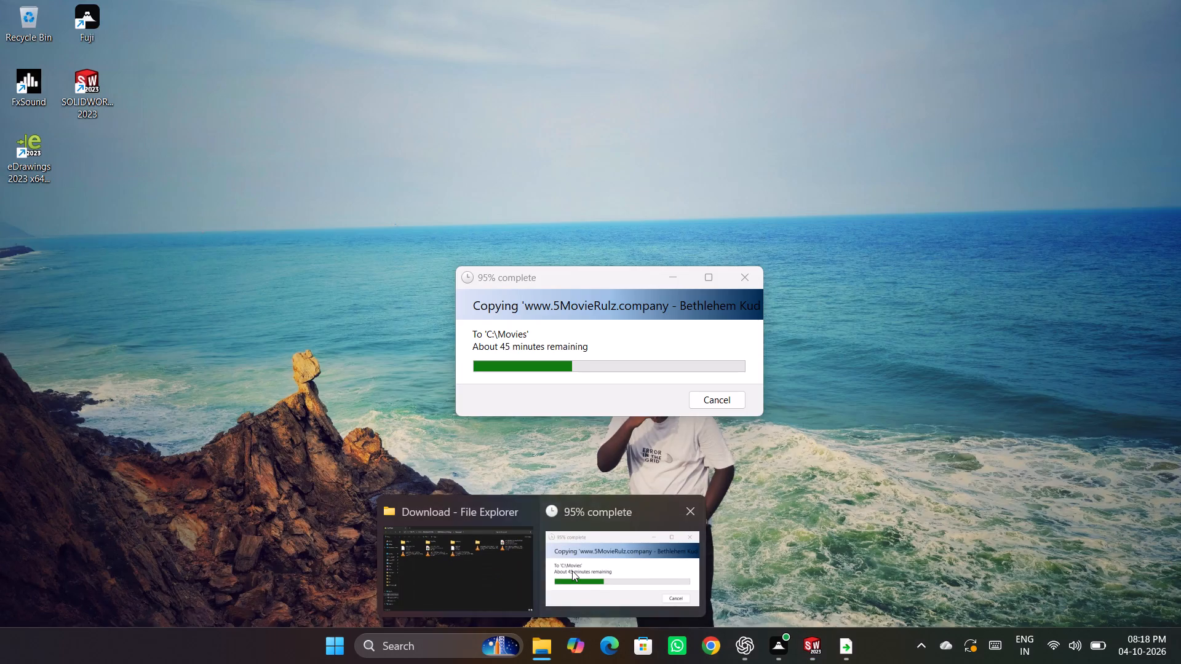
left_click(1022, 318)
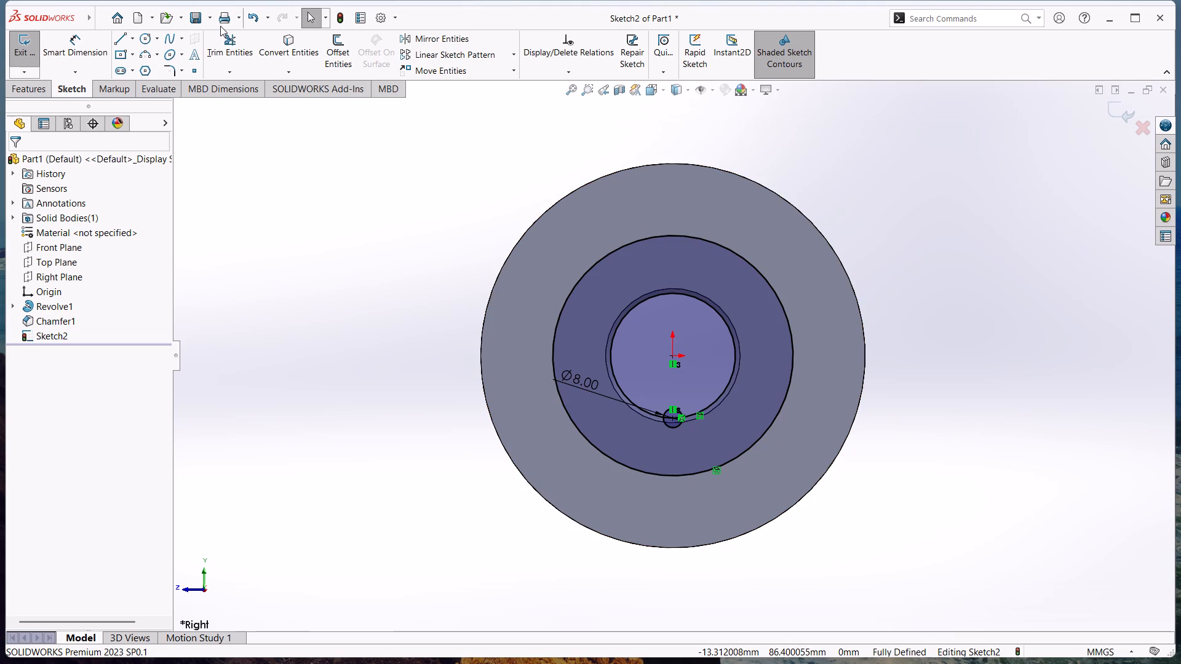
Exit the sketch and extrude-cut only the 8 mm circle's contour to a blind depth of 25 mm along the bore wall.
left_click(23, 48)
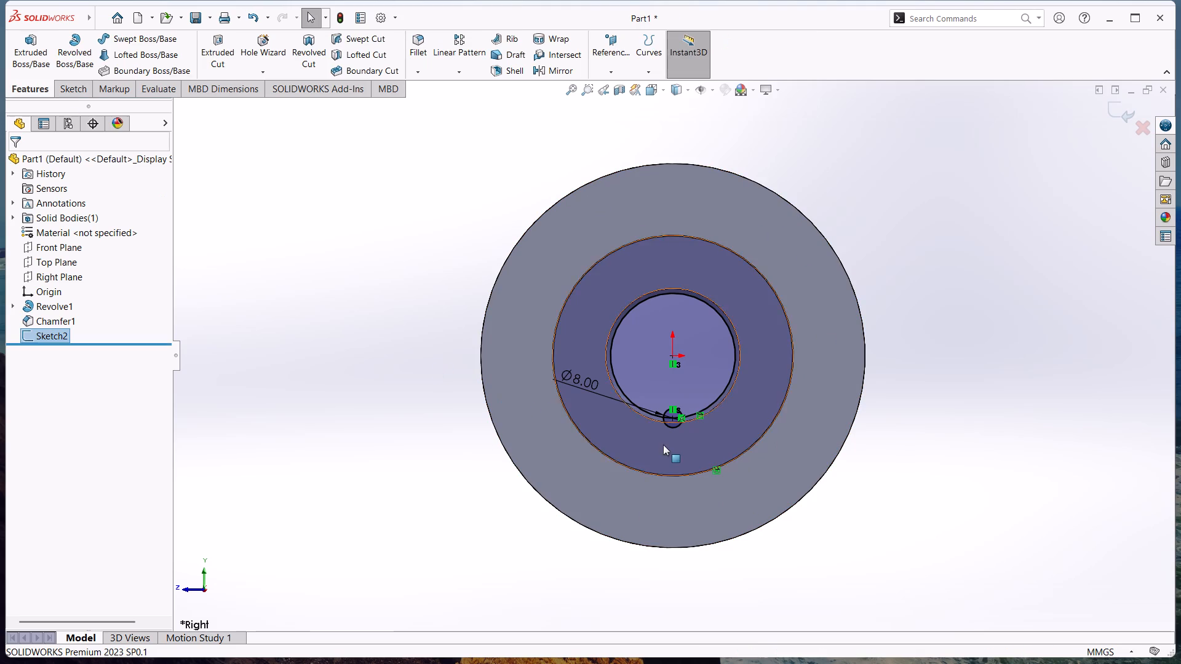
middle_click_drag(370, 443, 386, 445)
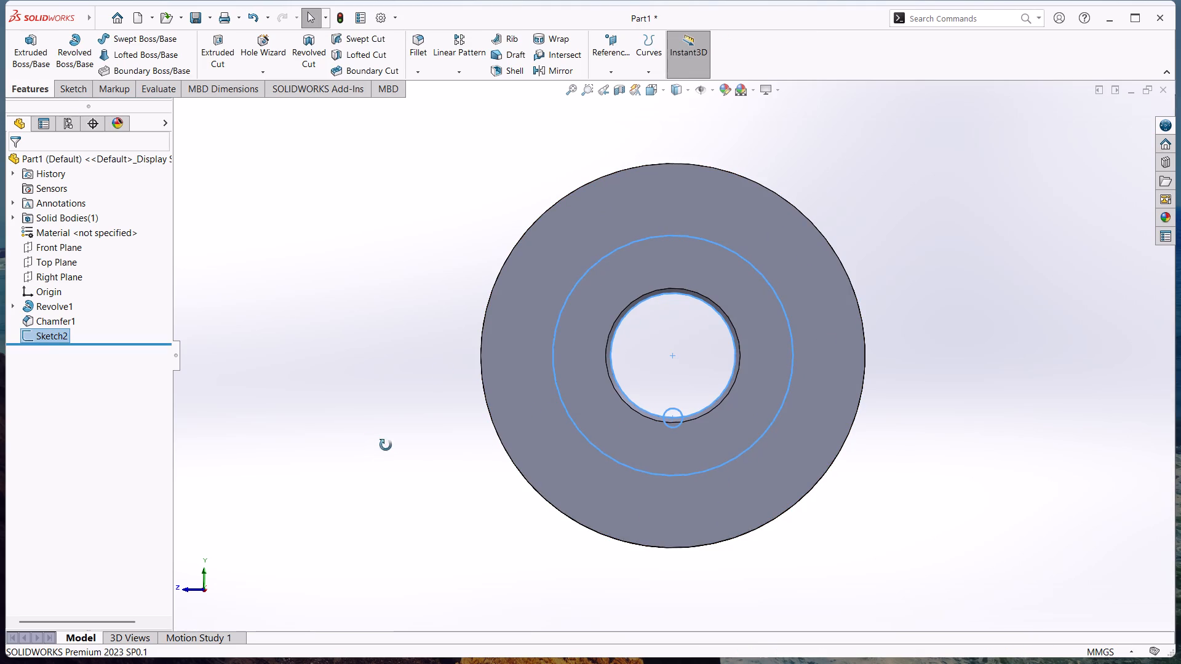
middle_click_drag(386, 445, 418, 465)
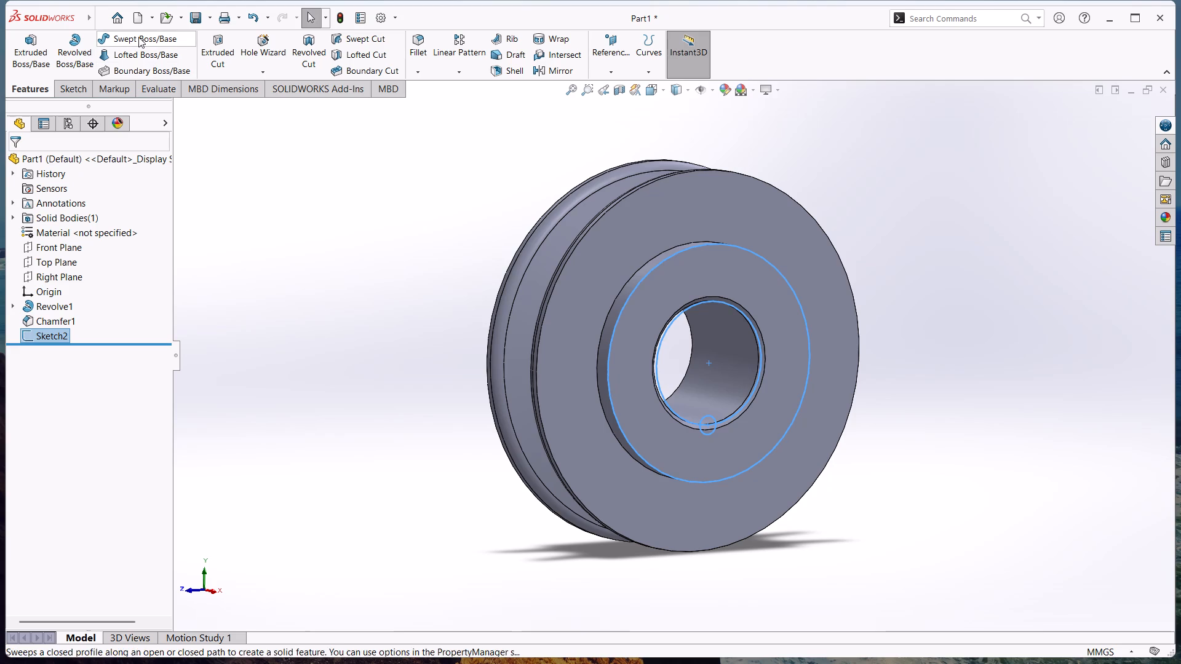
left_click(230, 48)
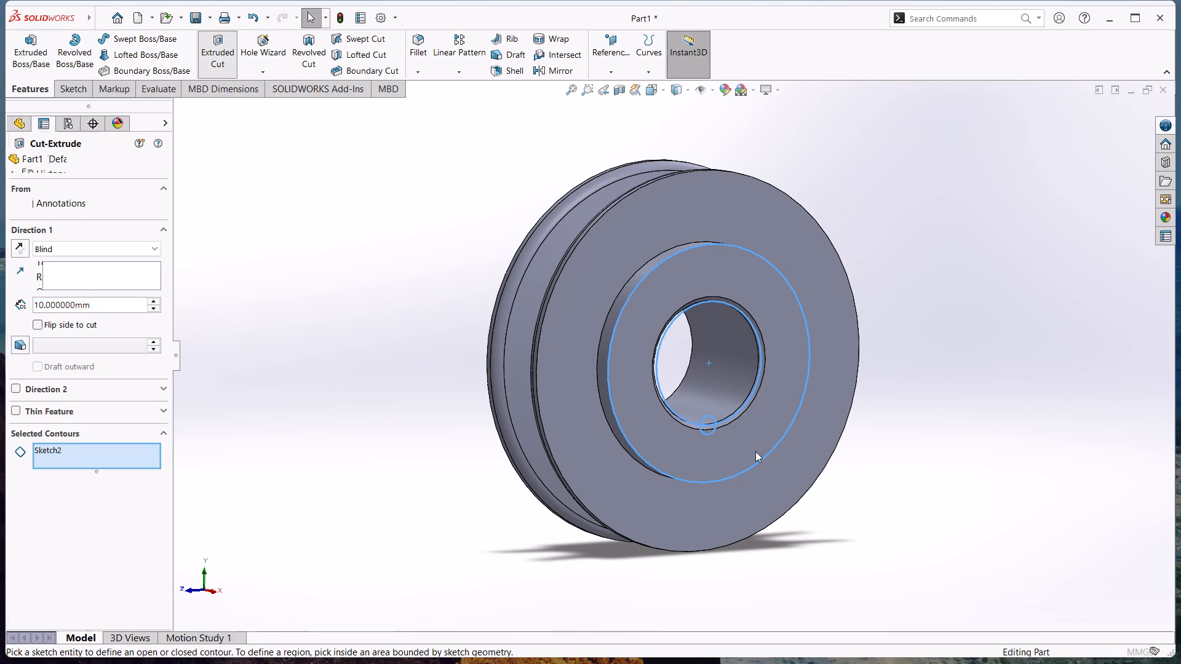
left_click(97, 449)
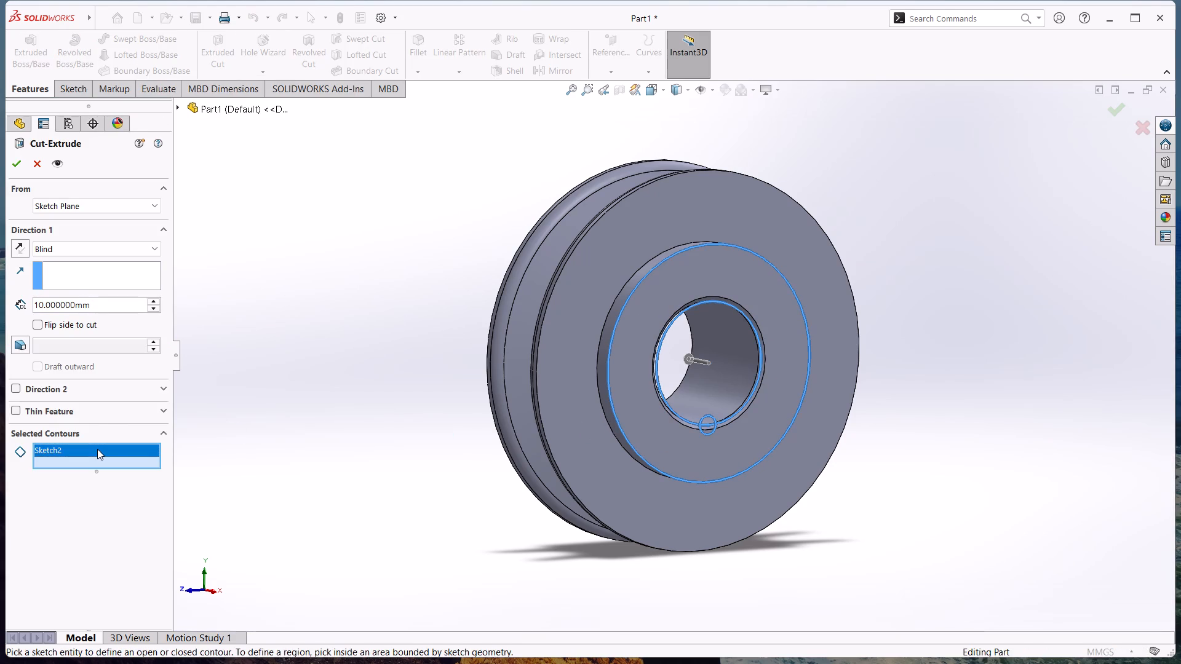
key("Delete")
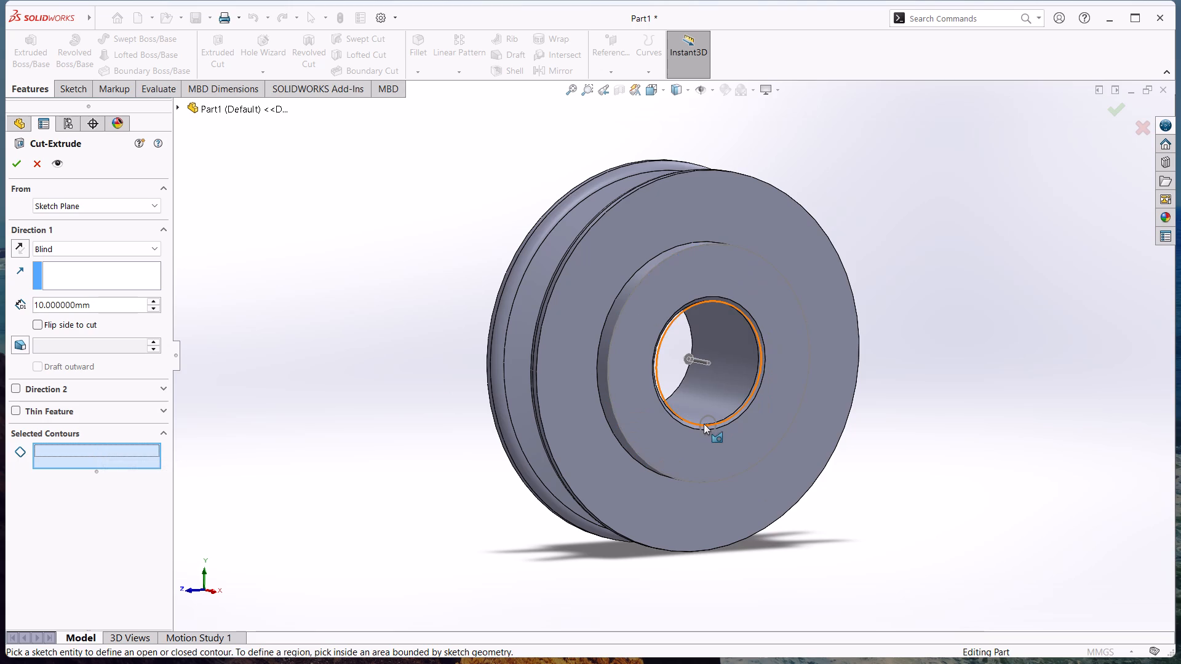
scroll(704, 427, "up", 4)
scroll(701, 400, "down", 10)
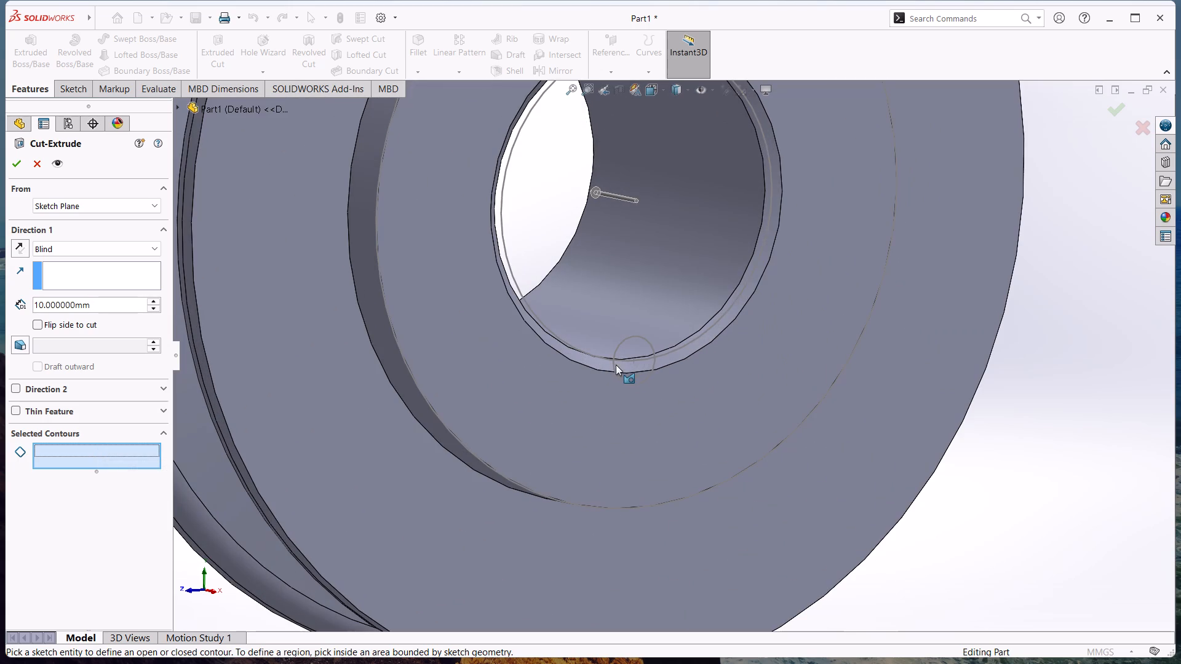
left_click(654, 346)
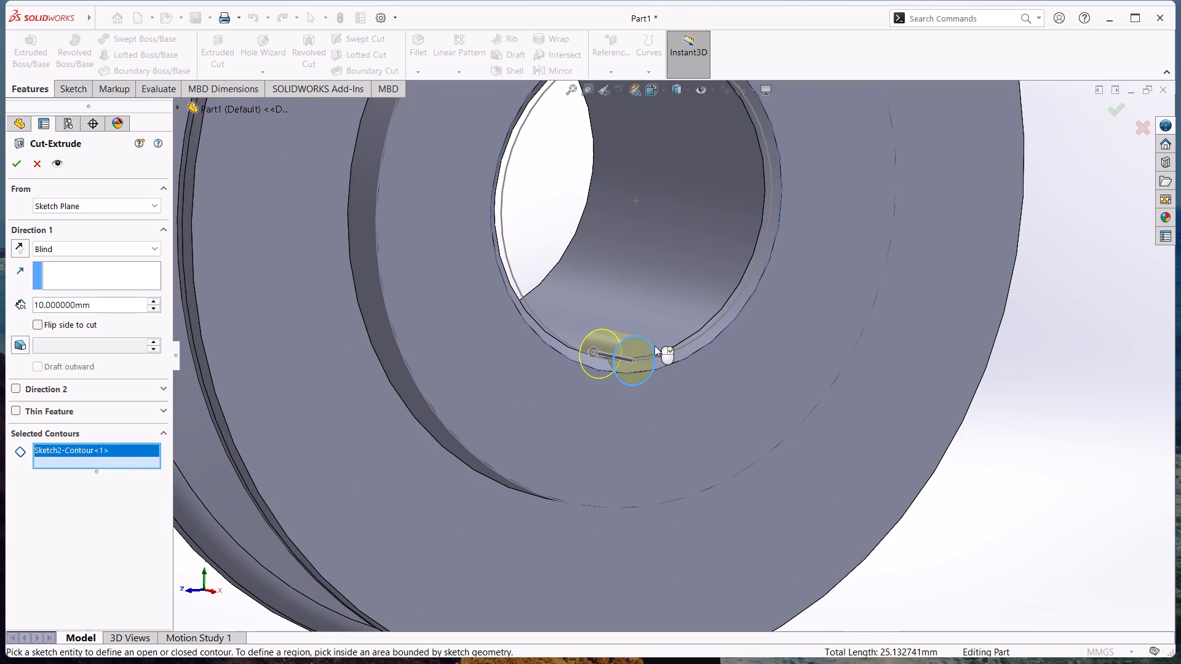
left_click_drag(92, 302, 0, 302)
type("25")
key("Return")
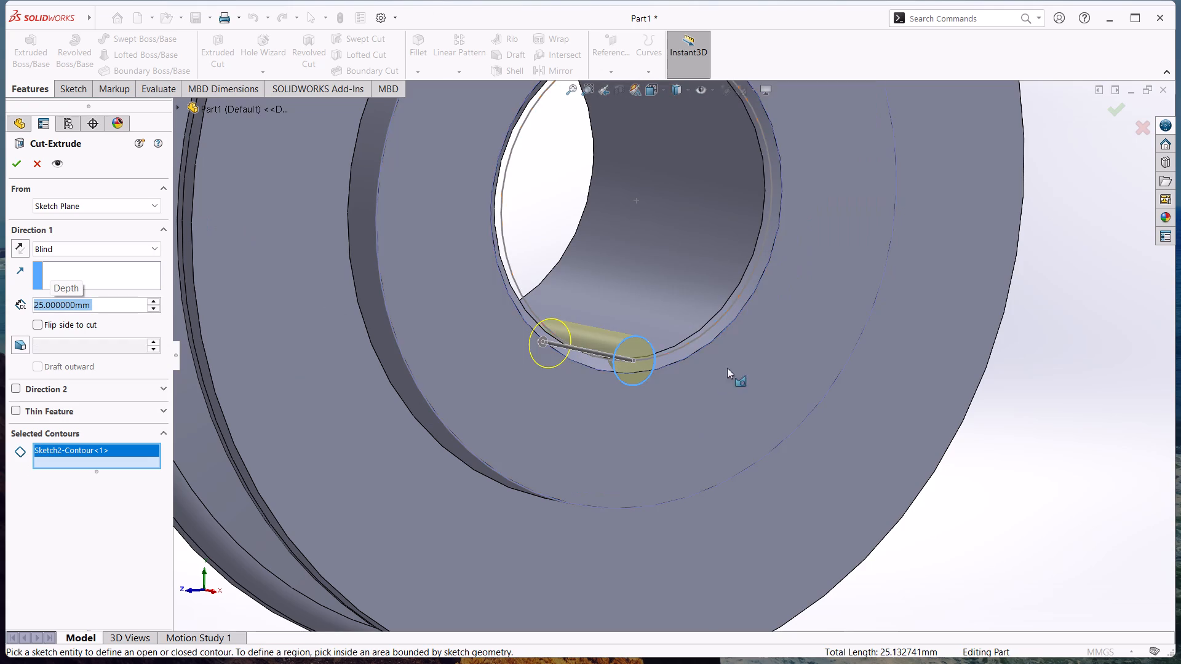
middle_click_drag(1062, 365, 1031, 440)
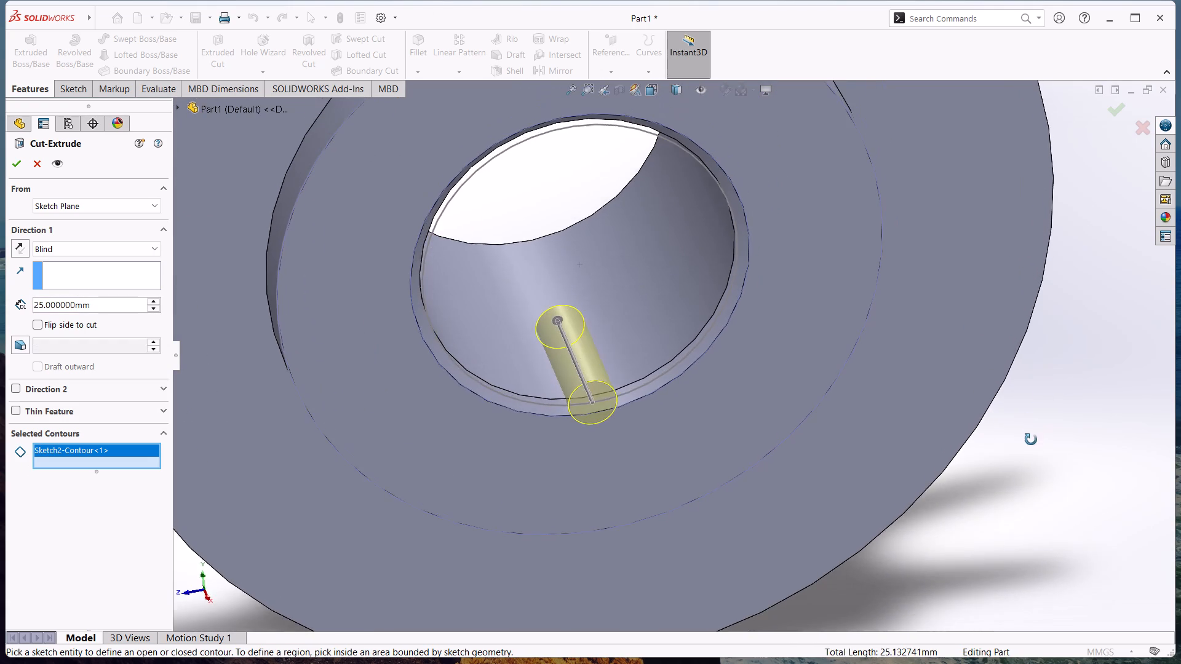
middle_click_drag(1031, 440, 1014, 424)
scroll(1014, 424, "down", 1)
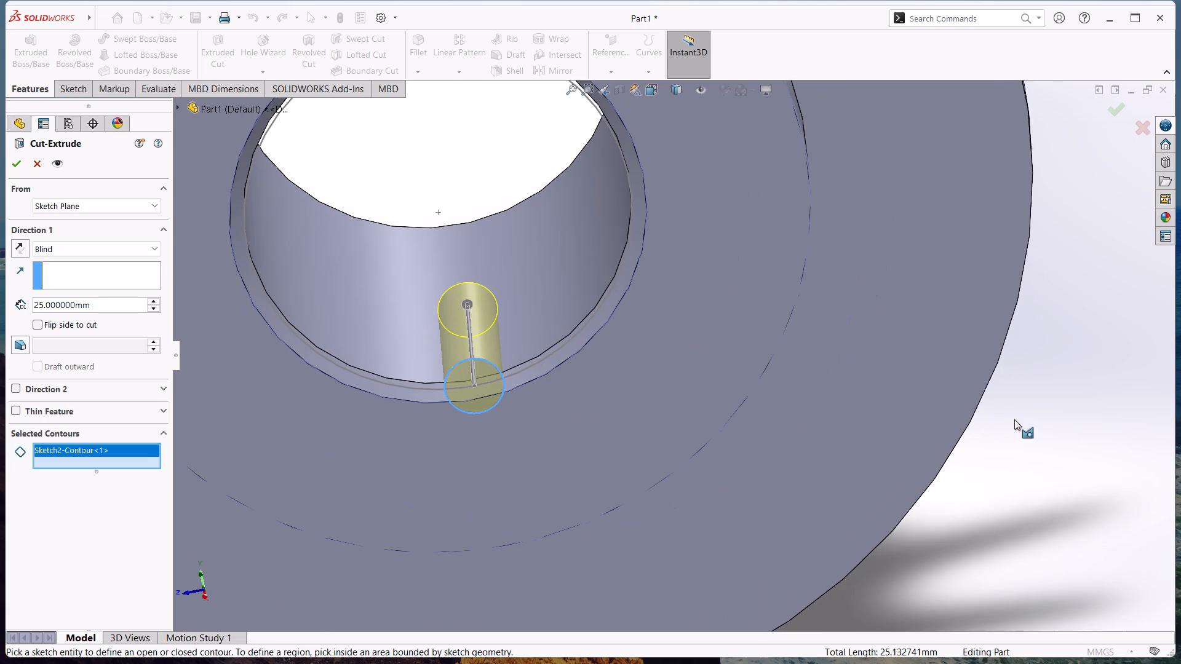
left_click(12, 161)
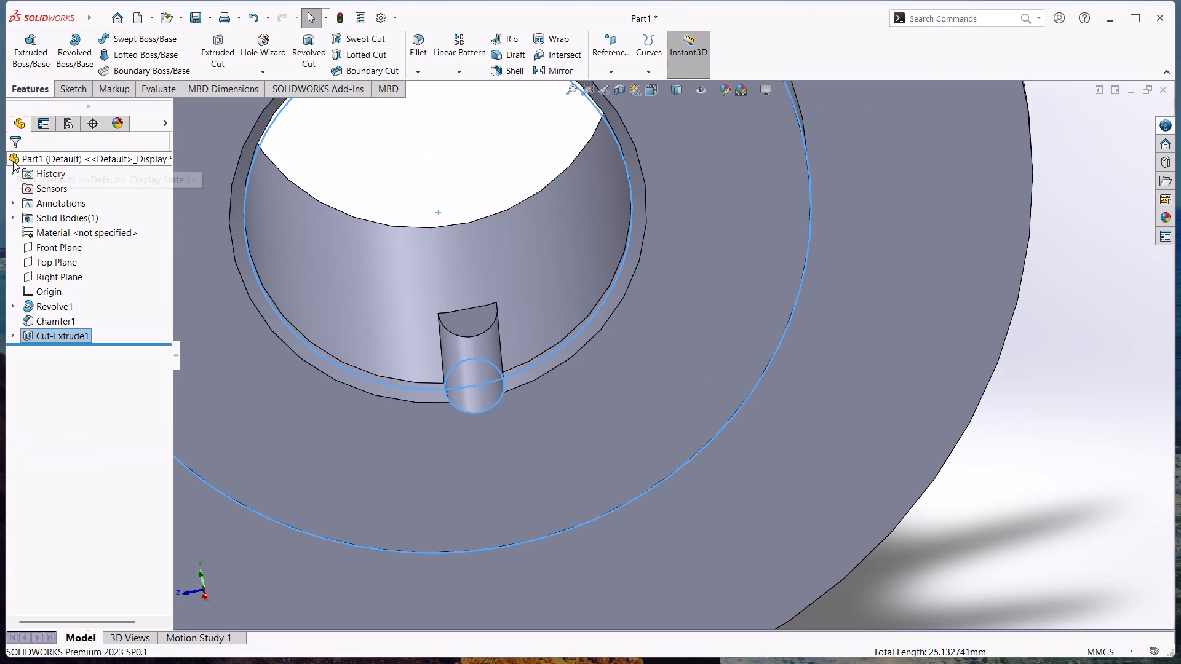
left_click(1083, 454)
Examine the round-bottomed keyway cut in the bore and both sides of the pulley from several angles.
middle_click_drag(638, 571, 678, 482)
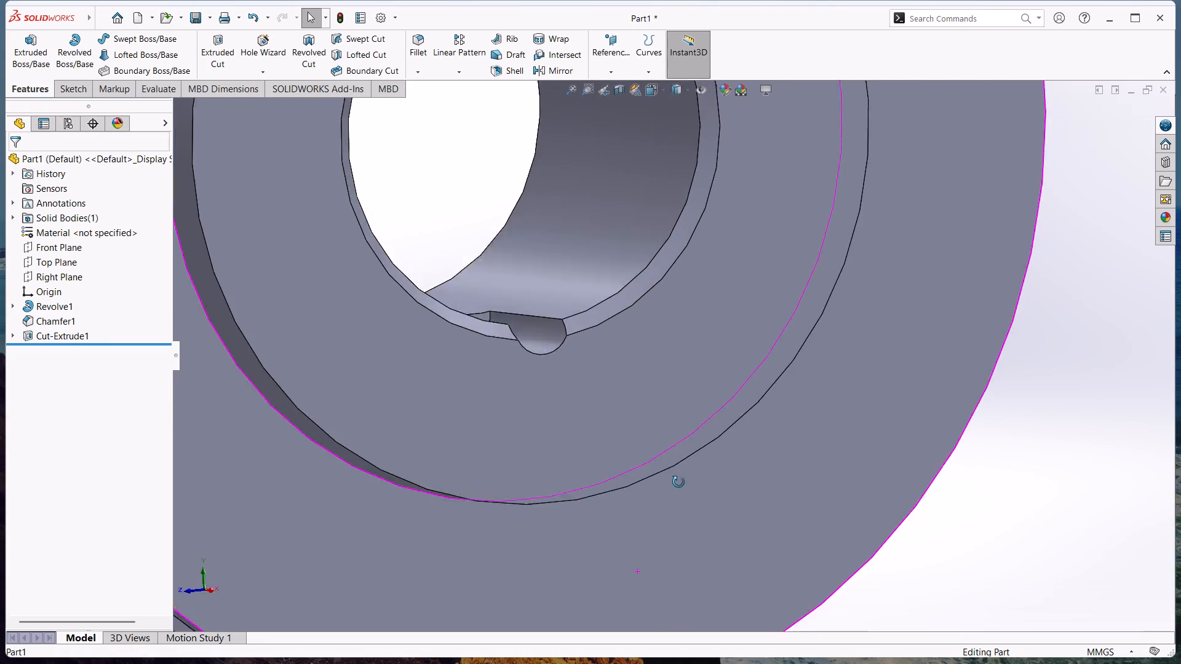
middle_click_drag(678, 482, 690, 448)
scroll(690, 448, "up", 6)
middle_click_drag(749, 279, 730, 311)
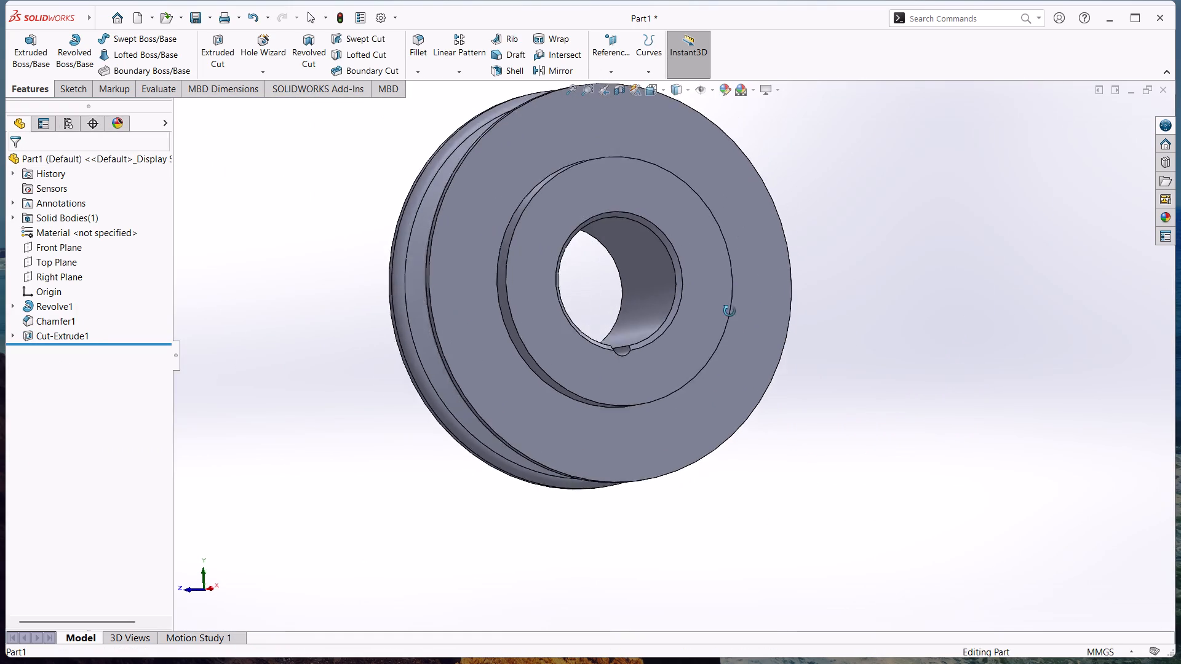
middle_click_drag(730, 311, 860, 422)
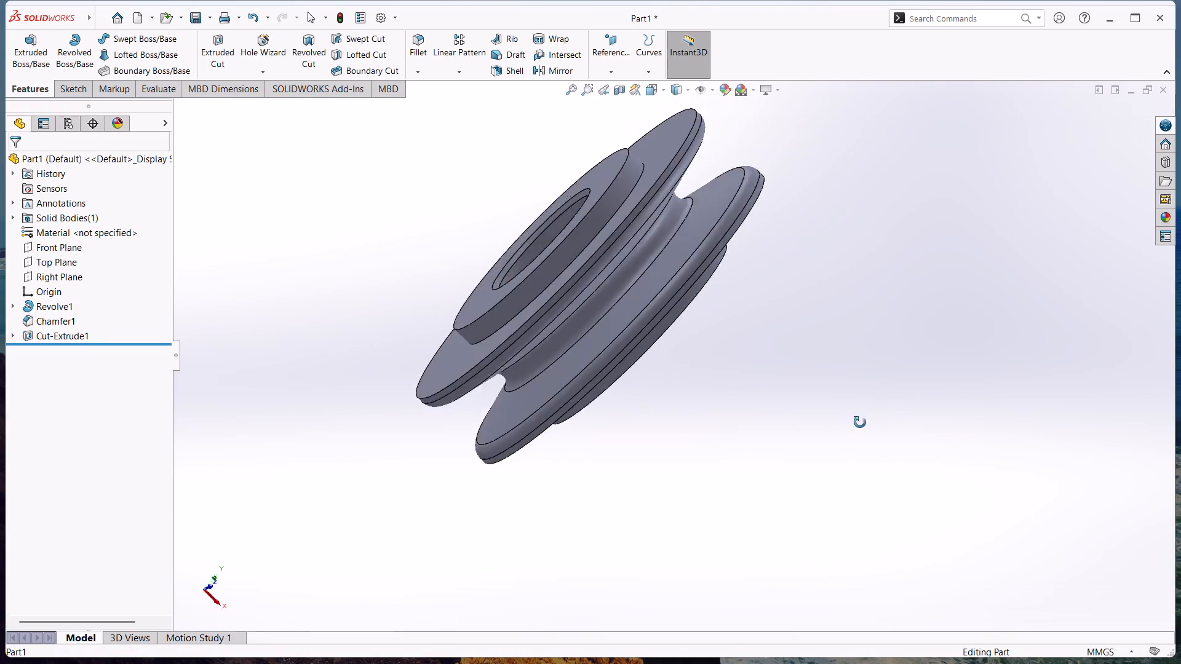
middle_click_drag(860, 422, 731, 242)
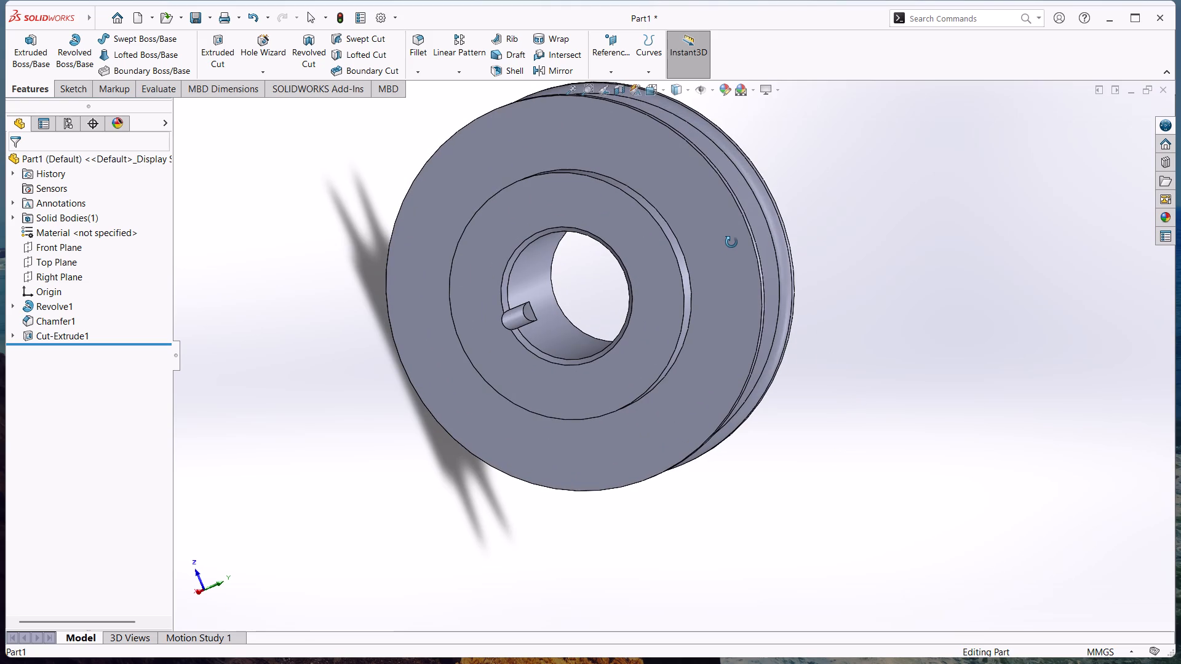
middle_click_drag(731, 242, 729, 247)
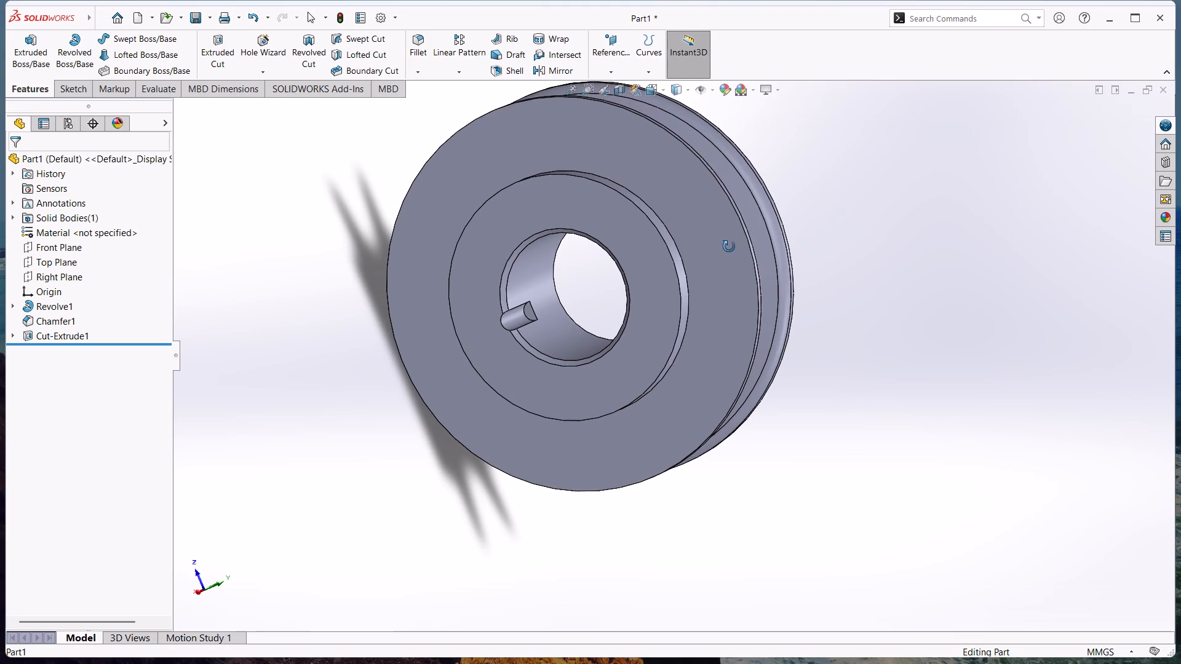
middle_click_drag(729, 247, 729, 248)
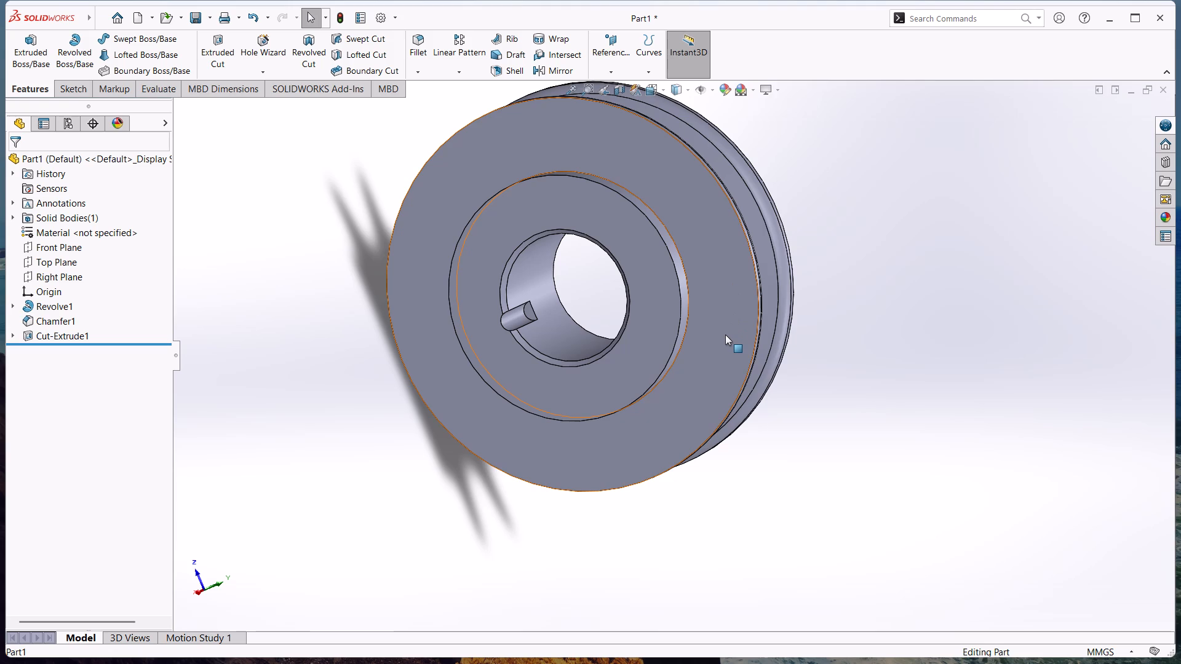
scroll(725, 334, "up", 3)
scroll(725, 335, "down", 3)
scroll(725, 335, "up", 2)
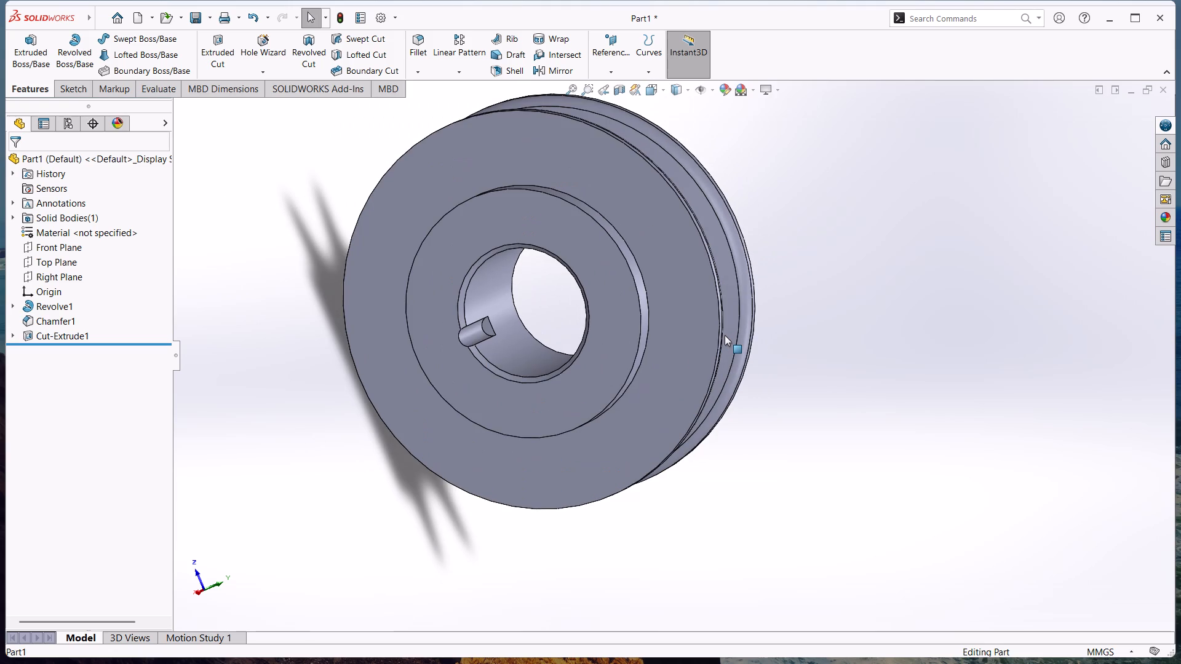
scroll(725, 335, "up", 1)
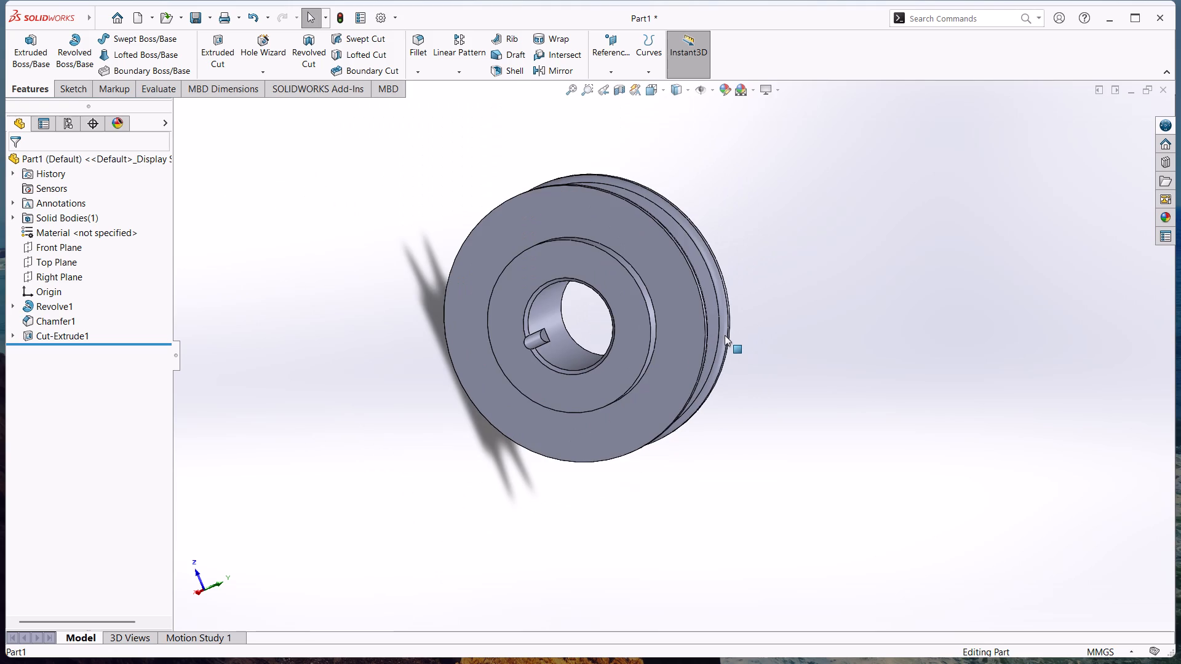
scroll(756, 298, "down", 1)
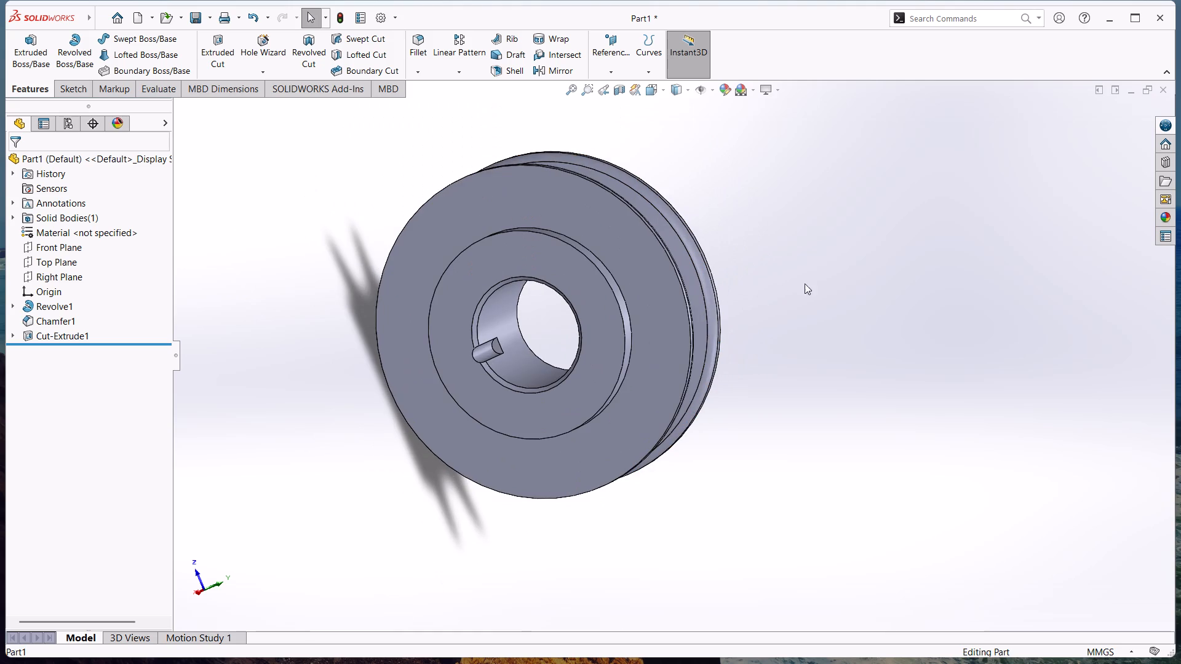
middle_click_drag(843, 310, 882, 301)
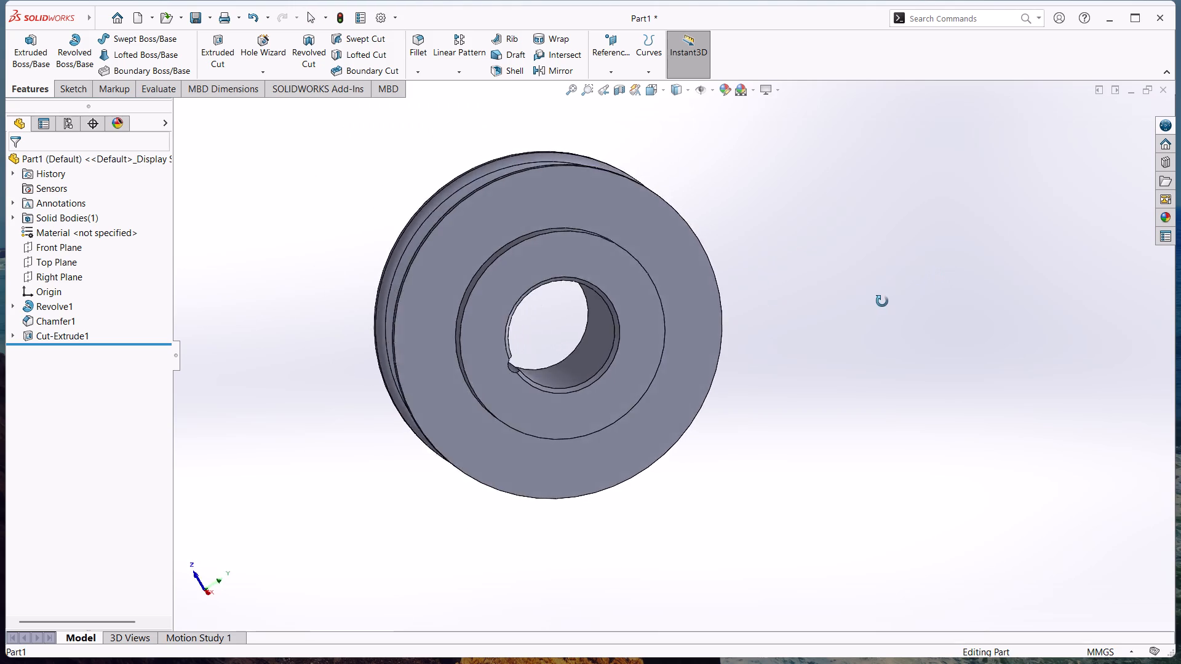
middle_click_drag(882, 301, 872, 132)
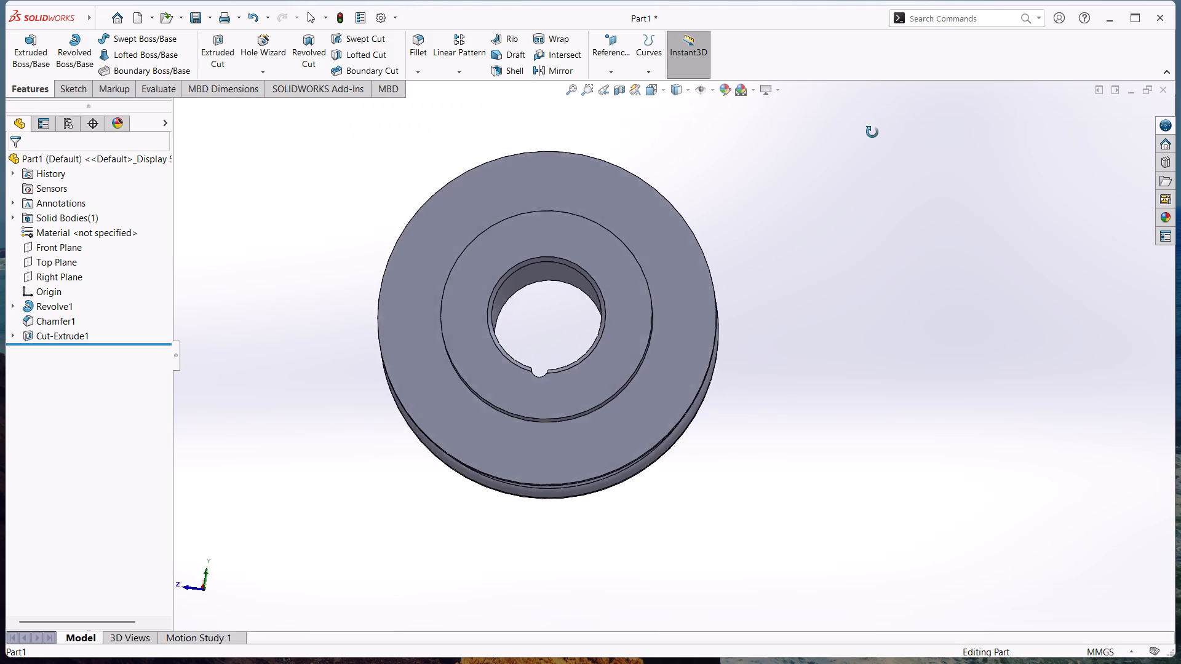
middle_click_drag(872, 132, 776, 203)
middle_click_drag(764, 200, 894, 221)
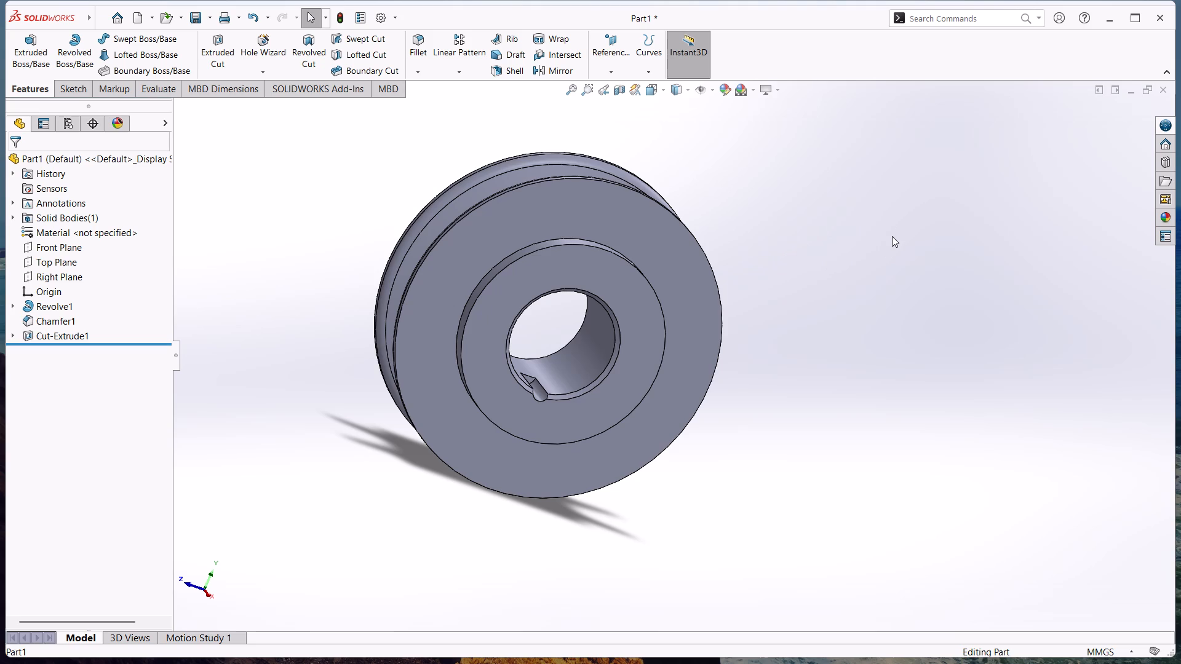
Review the pulley in the front, back, left, right, top and bottom standard views, ending in the isometric view.
type("&^")
key("shift+percent")
key("ctrl+5")
key("ctrl+4")
key("ctrl+1")
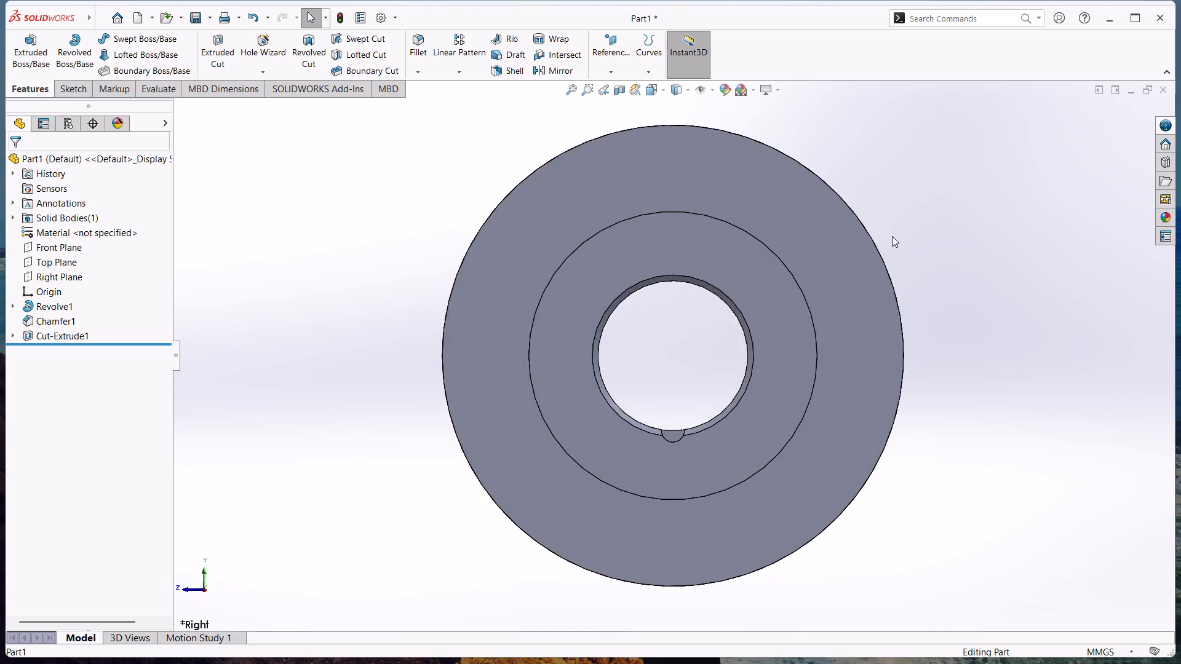
key("ctrl+2")
key("ctrl+3")
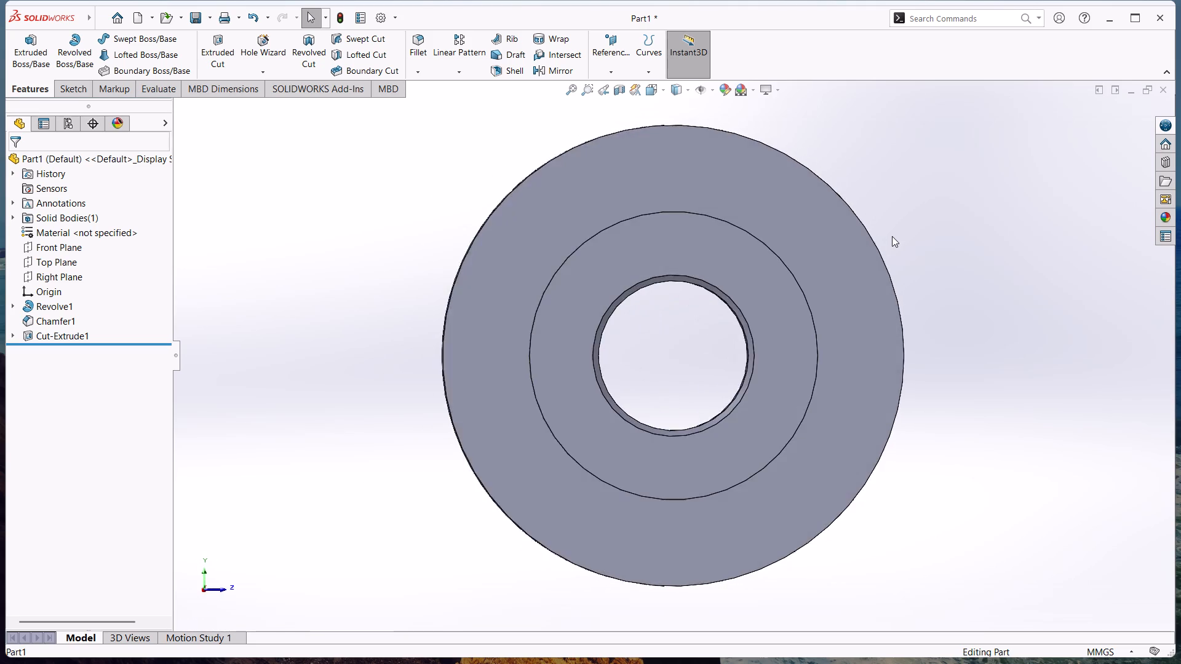
key("ctrl+4")
key("ctrl+5")
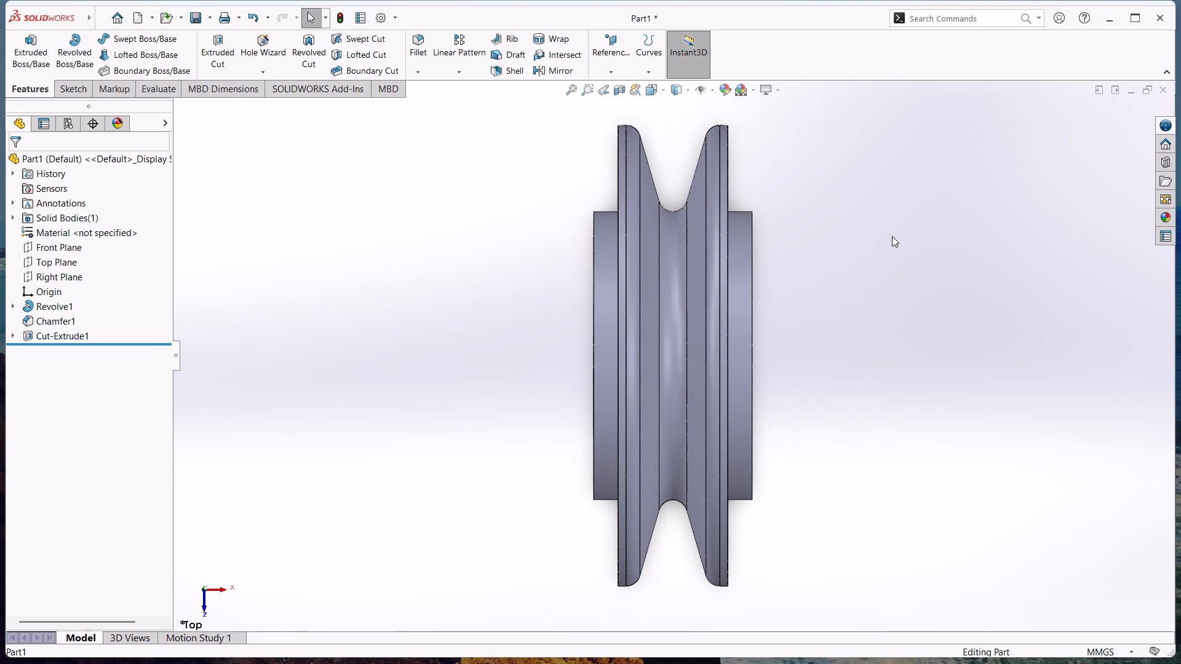
key("ctrl+5")
key("ctrl+6")
key("ctrl+6")
key("ctrl+7")
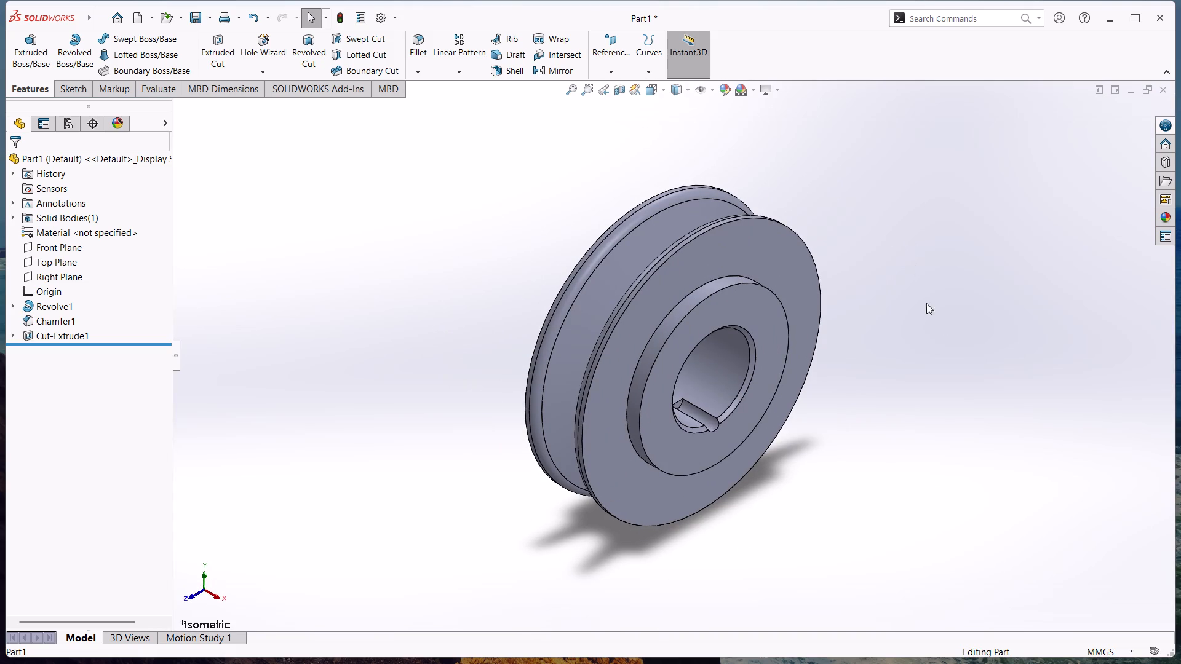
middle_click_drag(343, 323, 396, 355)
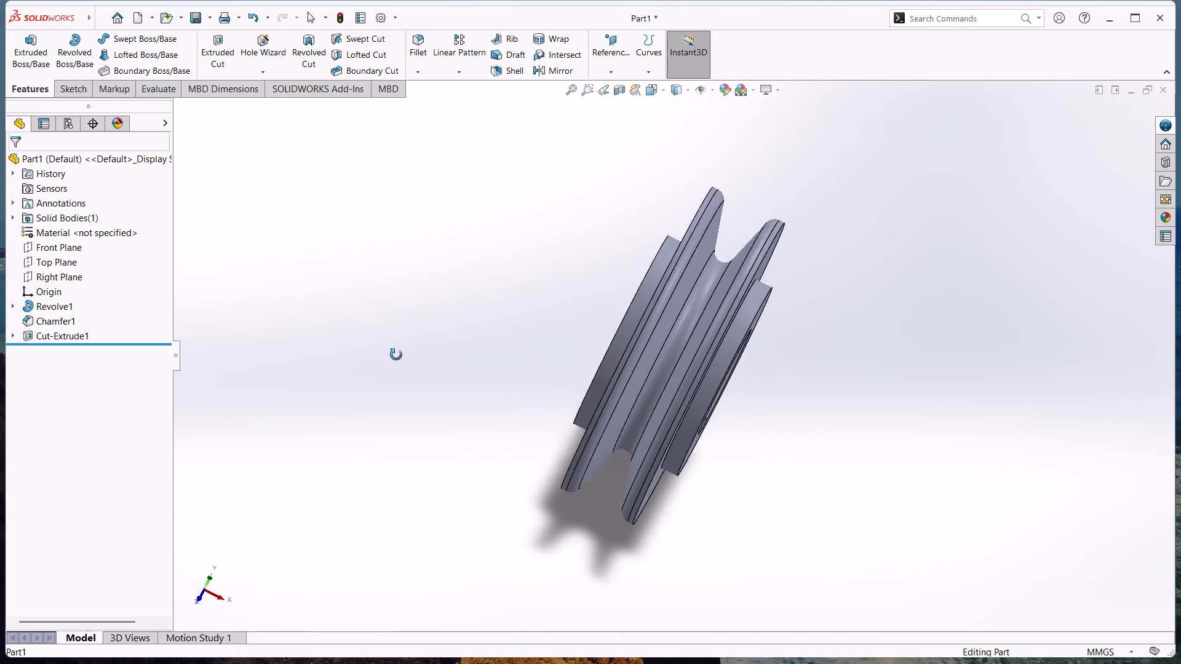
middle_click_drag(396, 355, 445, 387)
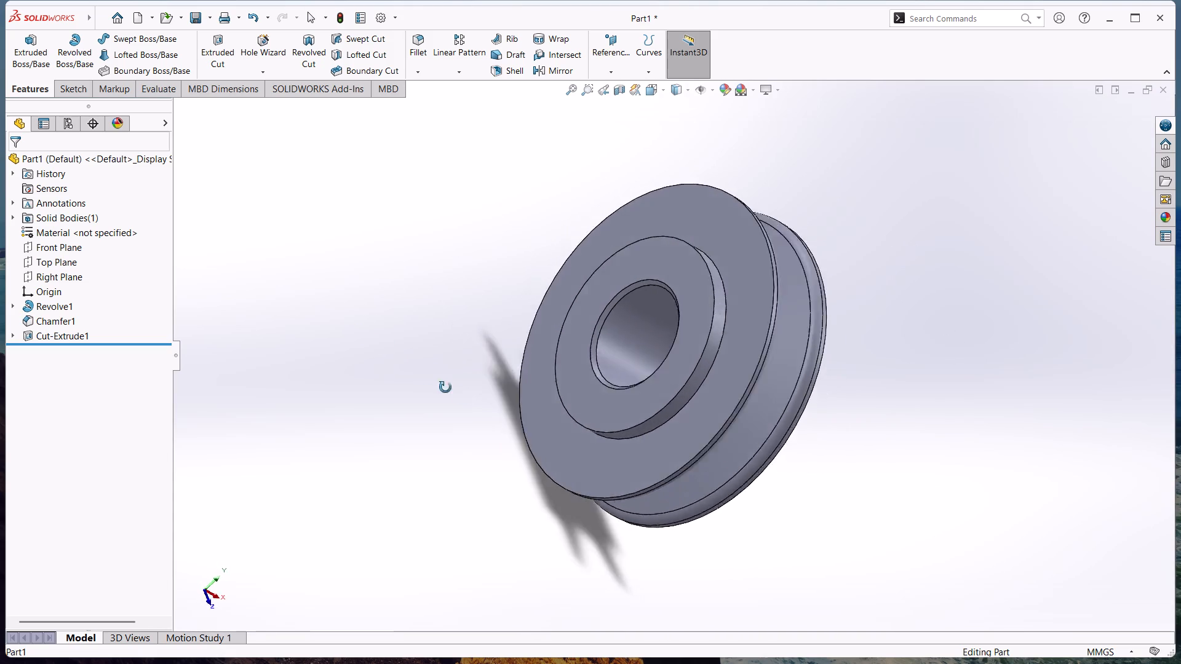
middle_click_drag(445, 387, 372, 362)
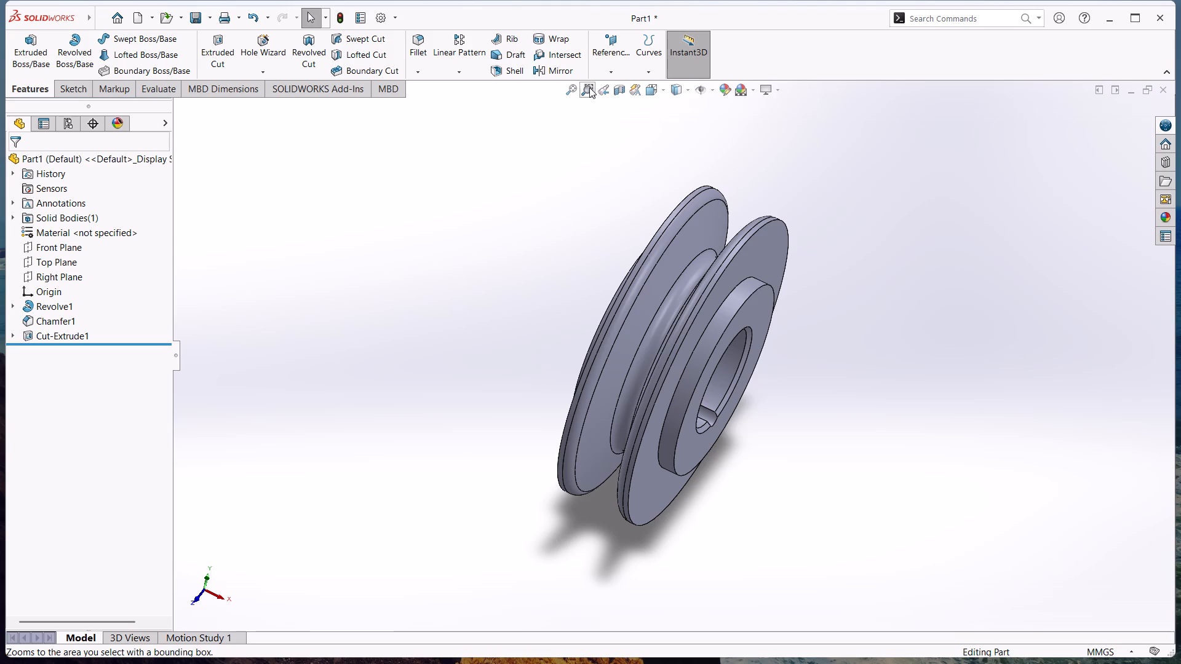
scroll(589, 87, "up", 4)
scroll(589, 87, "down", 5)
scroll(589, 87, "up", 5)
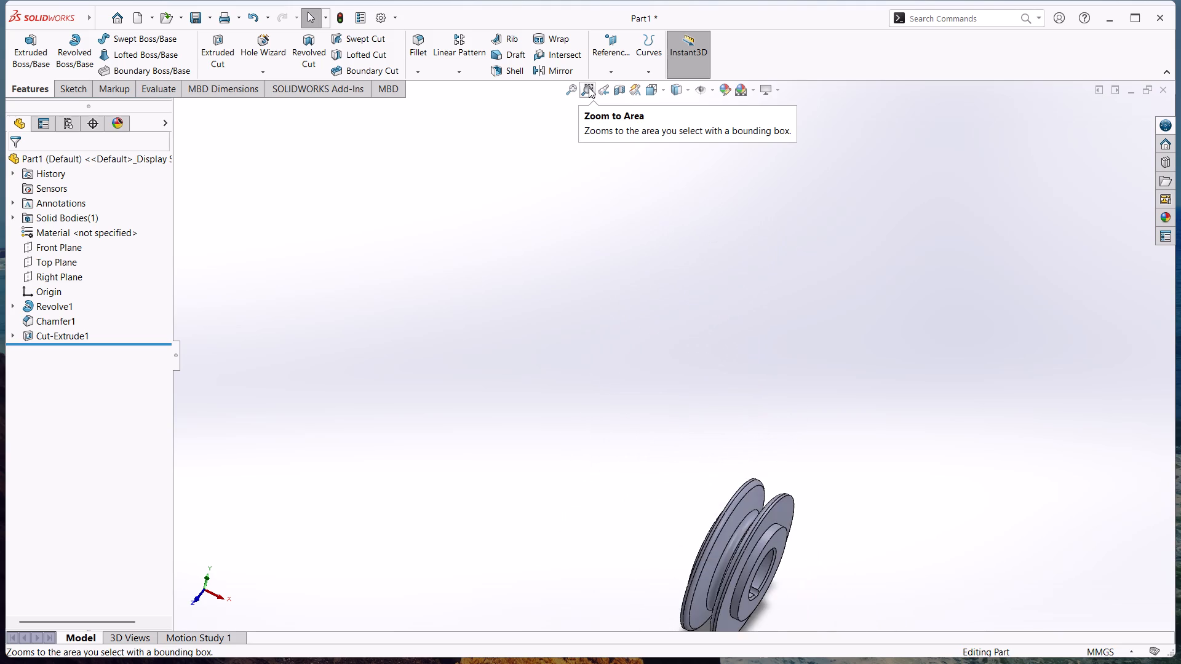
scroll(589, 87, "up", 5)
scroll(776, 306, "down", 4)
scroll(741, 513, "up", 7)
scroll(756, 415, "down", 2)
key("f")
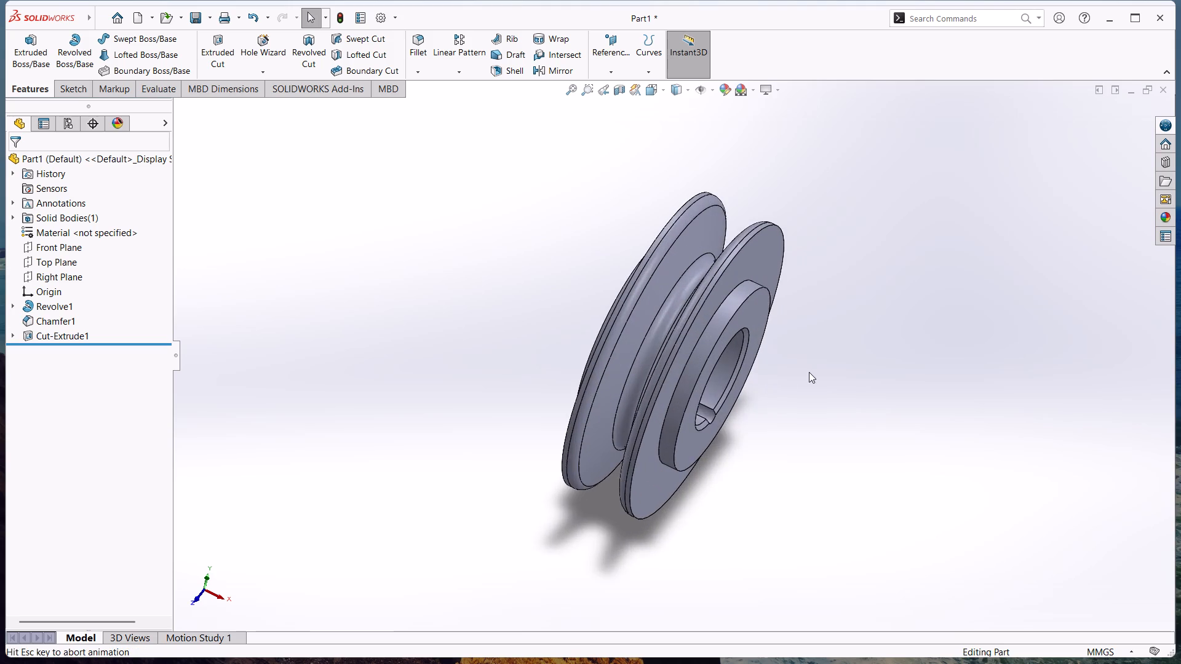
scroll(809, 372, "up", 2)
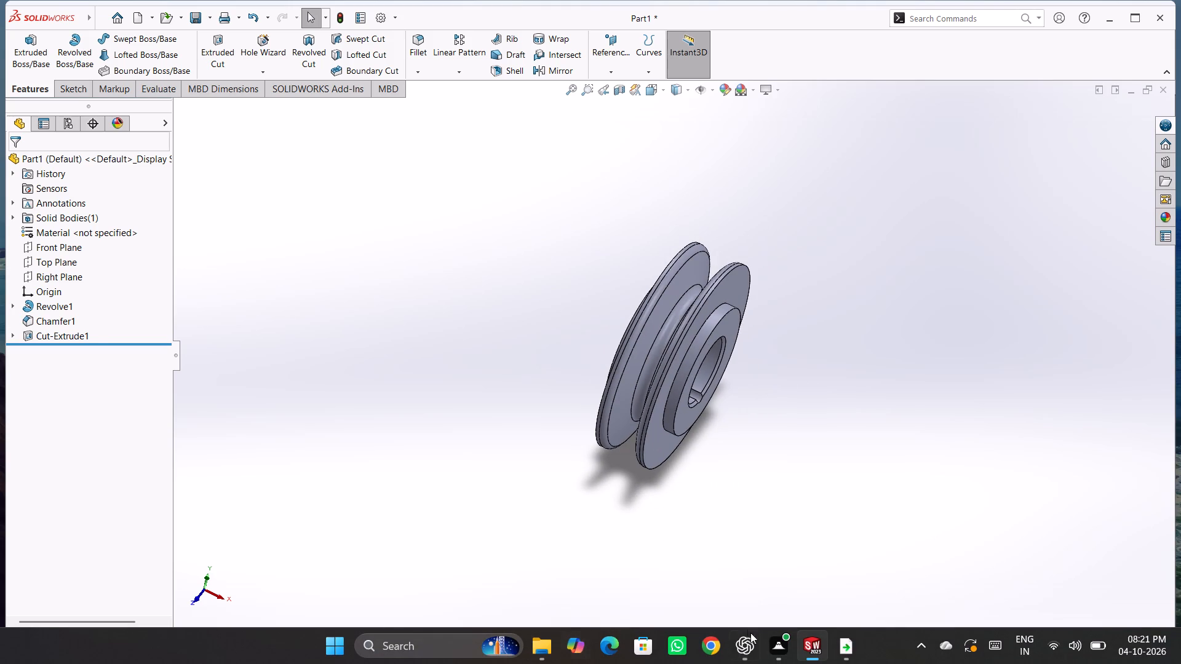
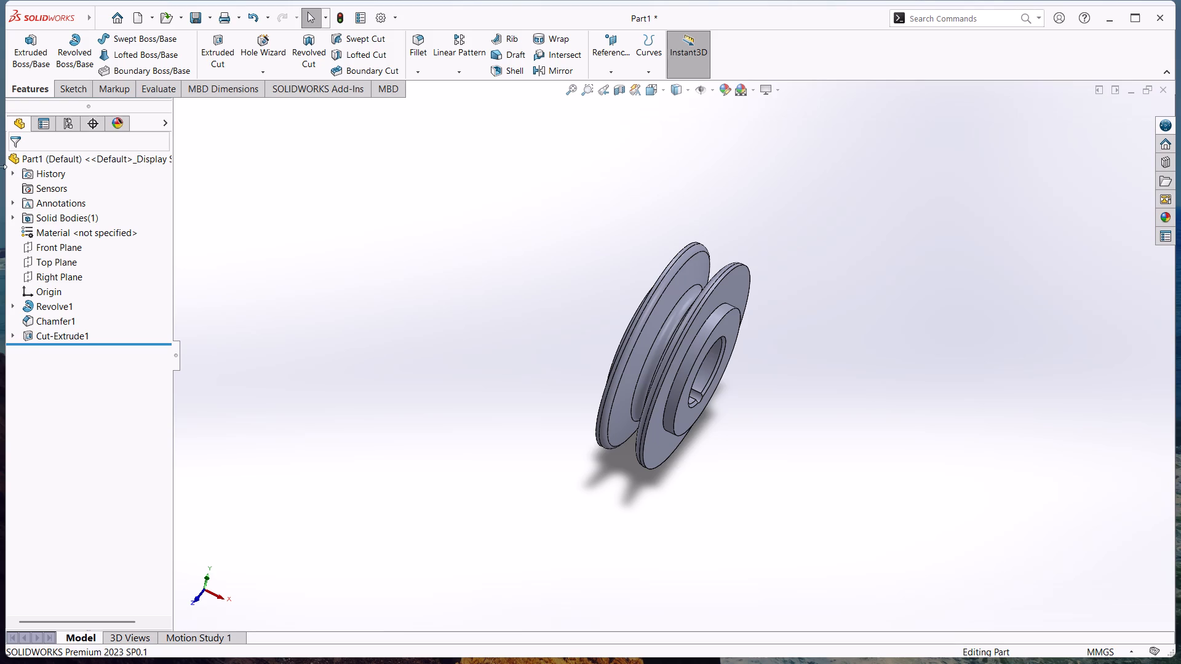
Examine the pulley's V-groove, hub face and bore keyway from several angles.
scroll(337, 178, "down", 2)
scroll(337, 178, "up", 4)
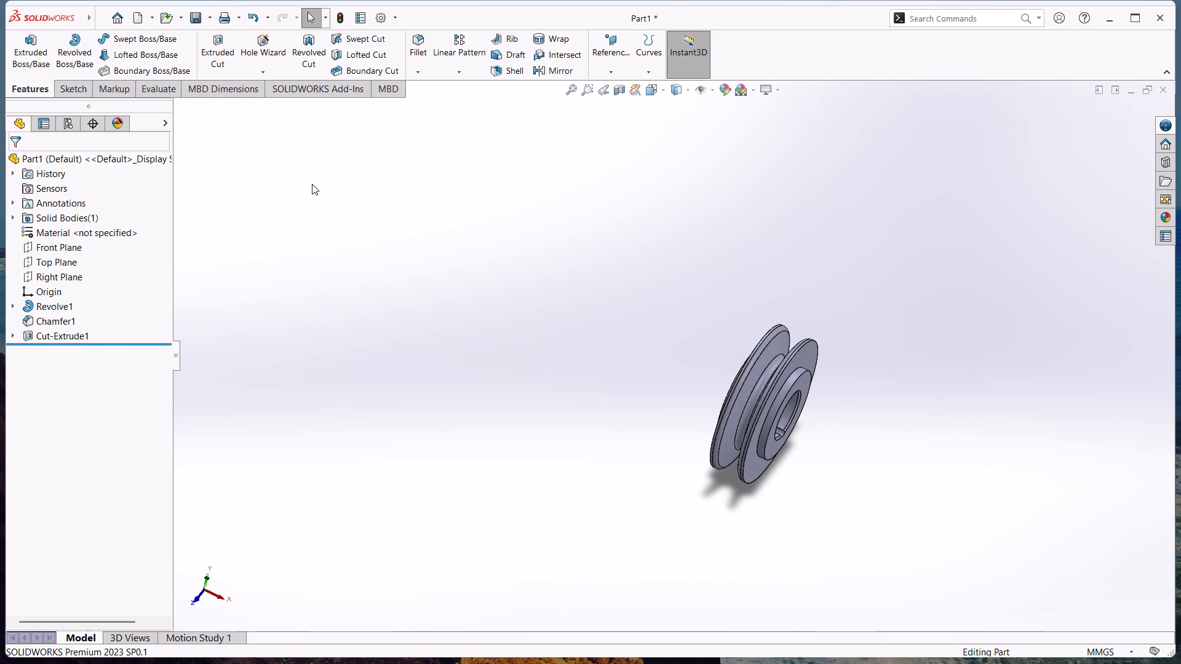
scroll(782, 475, "down", 2)
scroll(843, 359, "down", 1)
scroll(880, 429, "down", 1)
middle_click_drag(873, 400, 899, 320)
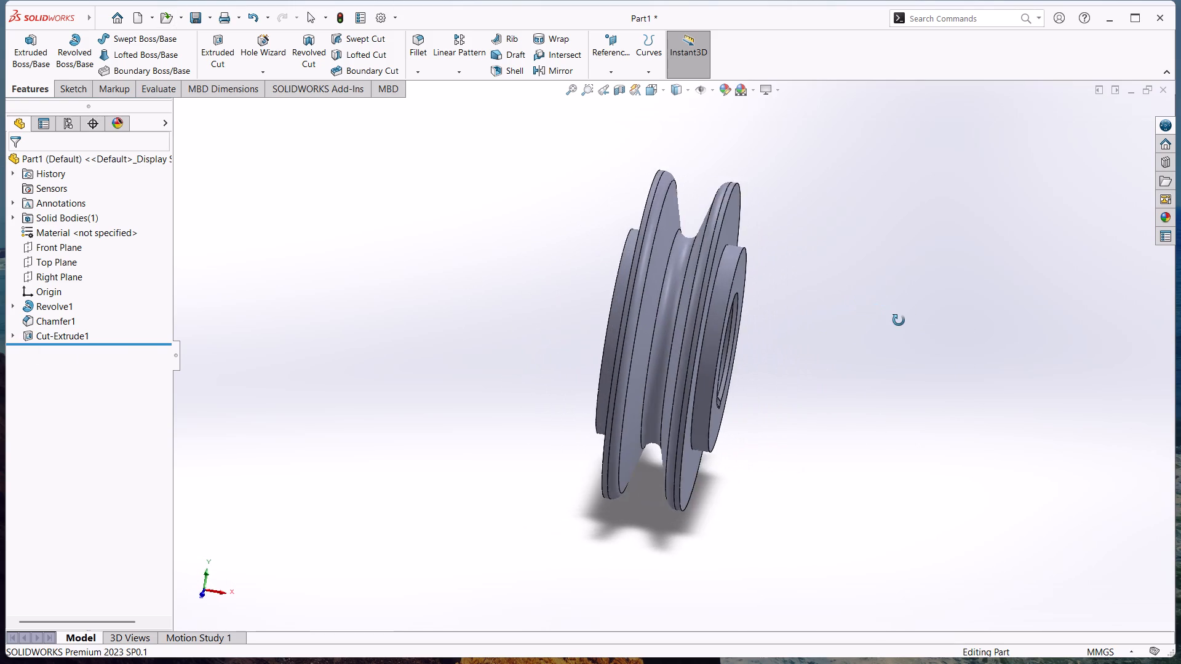
middle_click_drag(899, 320, 909, 323)
middle_click_drag(899, 338, 875, 362)
middle_click_drag(854, 251, 730, 228)
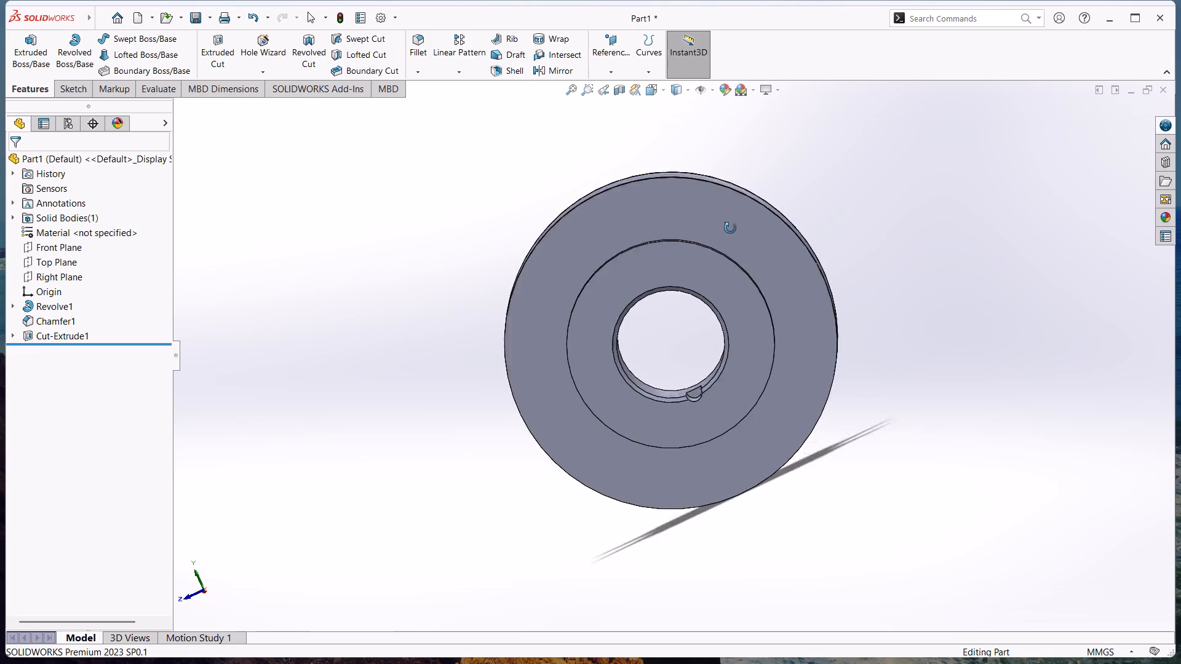
middle_click_drag(730, 228, 797, 310)
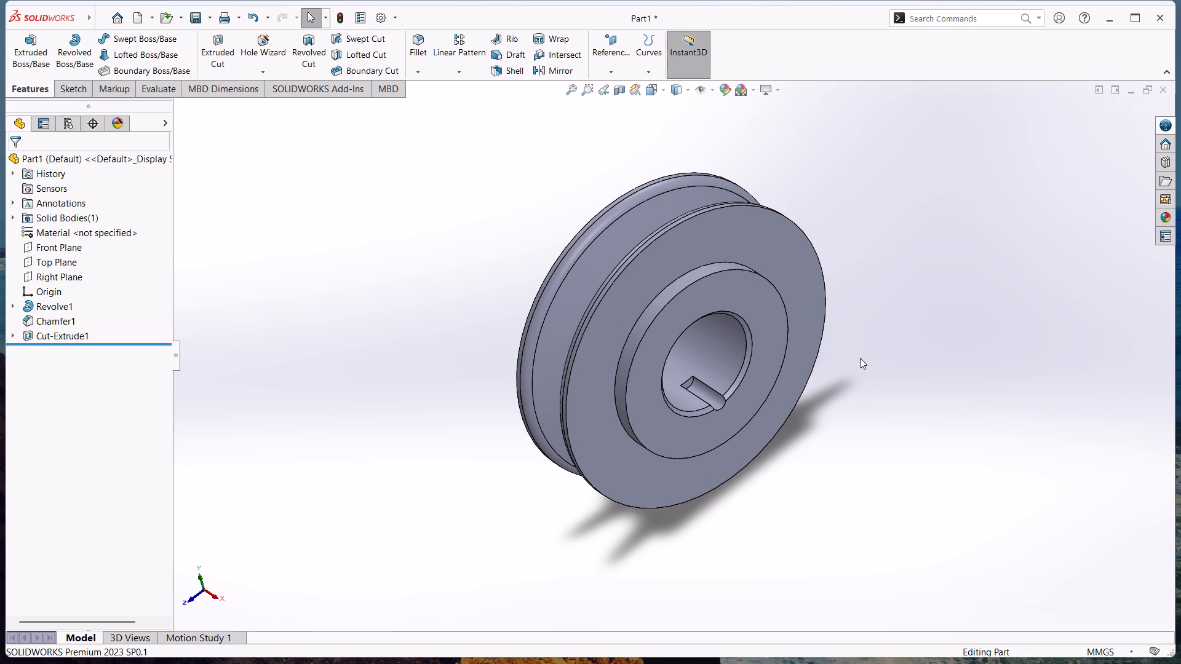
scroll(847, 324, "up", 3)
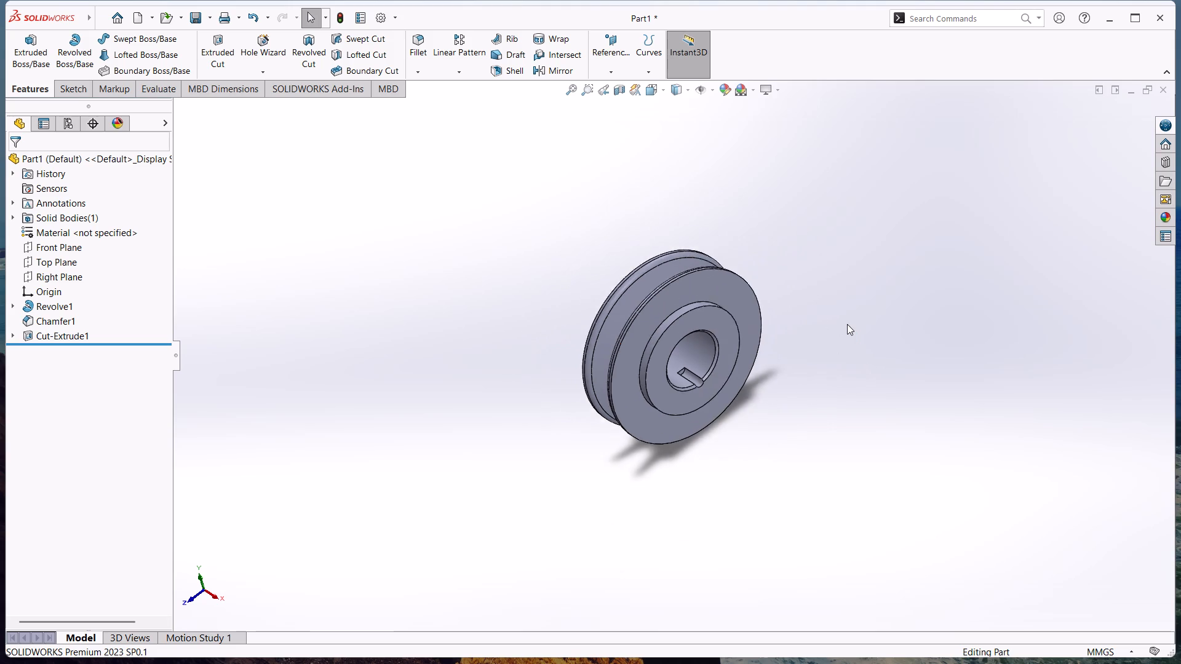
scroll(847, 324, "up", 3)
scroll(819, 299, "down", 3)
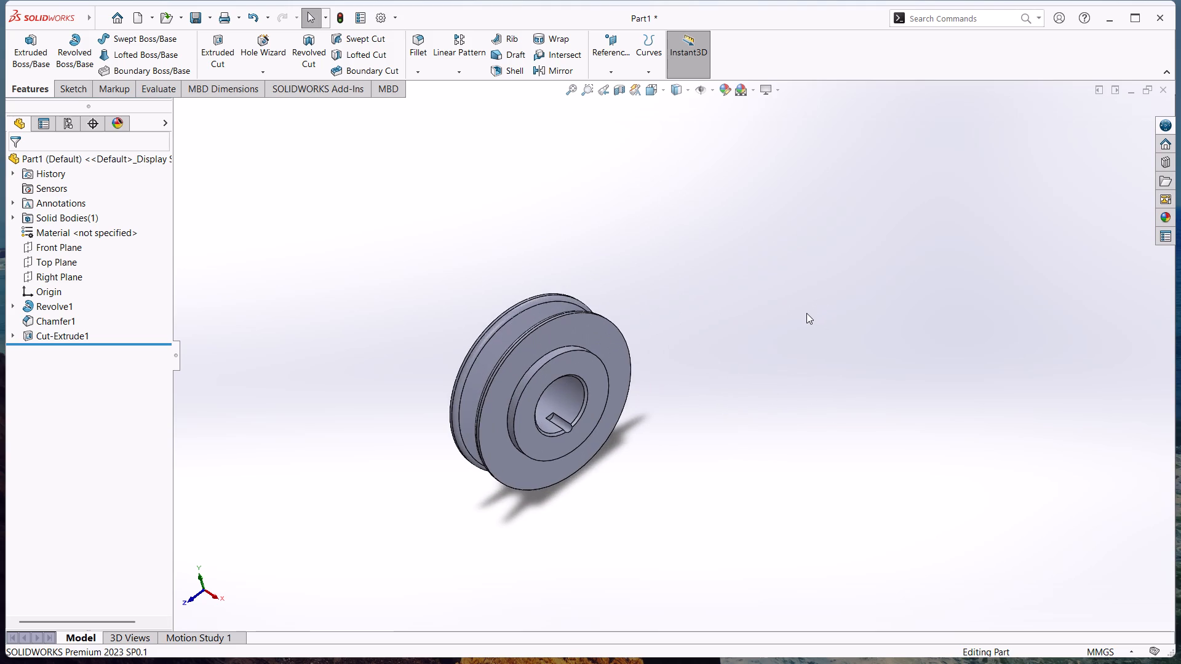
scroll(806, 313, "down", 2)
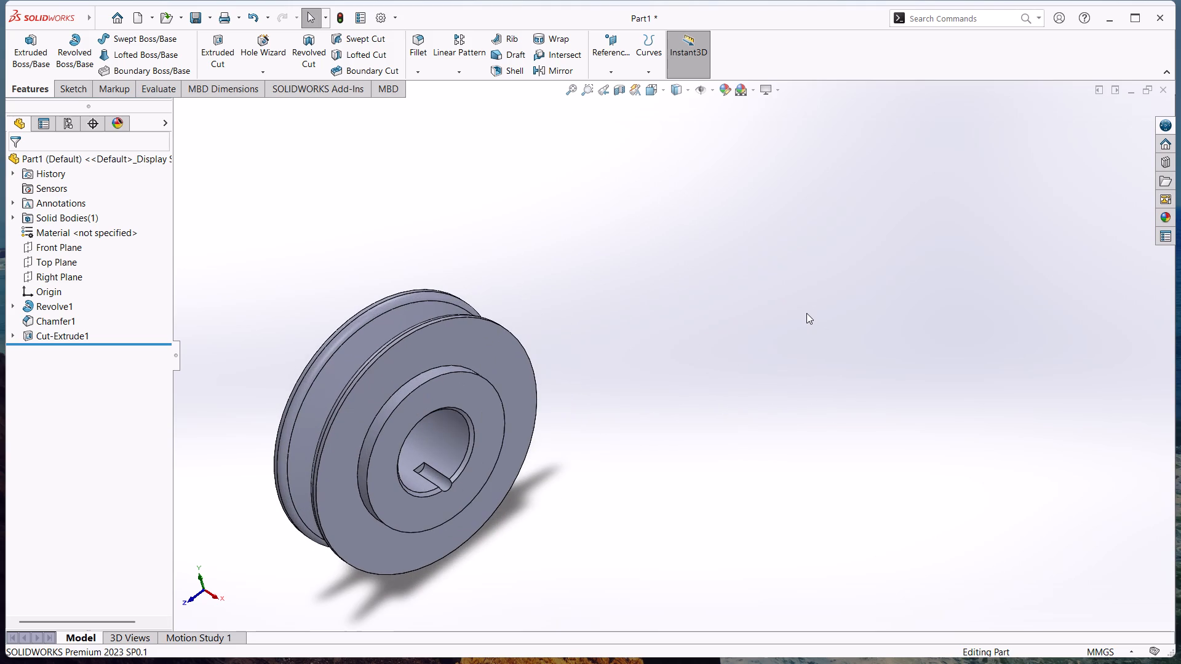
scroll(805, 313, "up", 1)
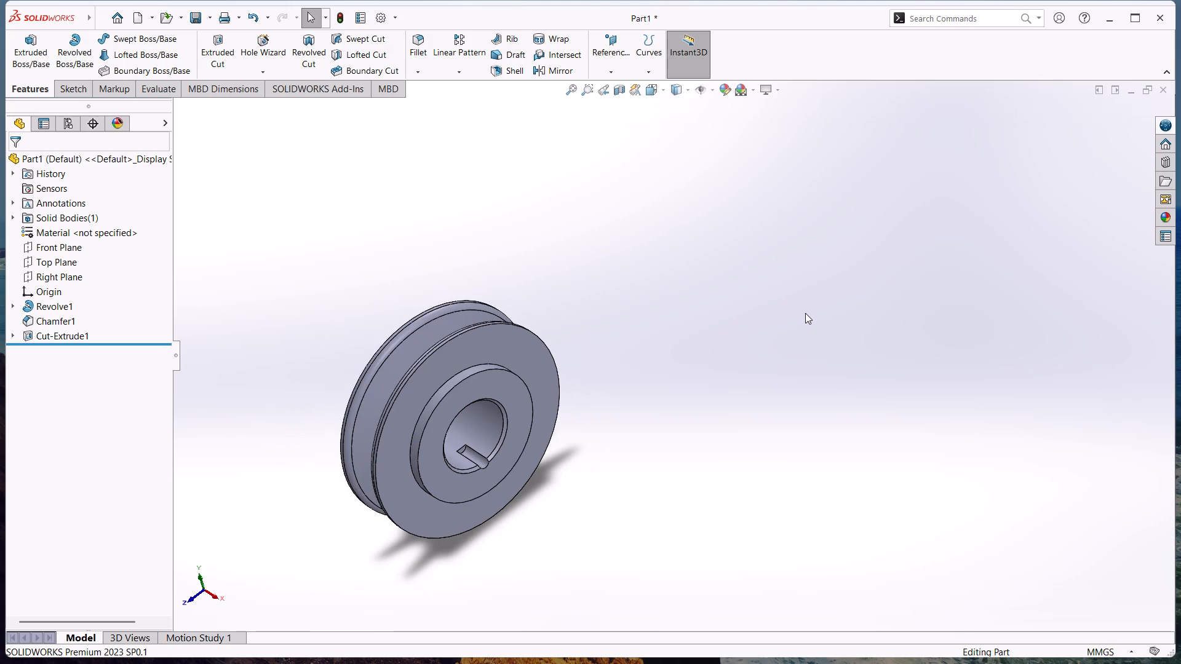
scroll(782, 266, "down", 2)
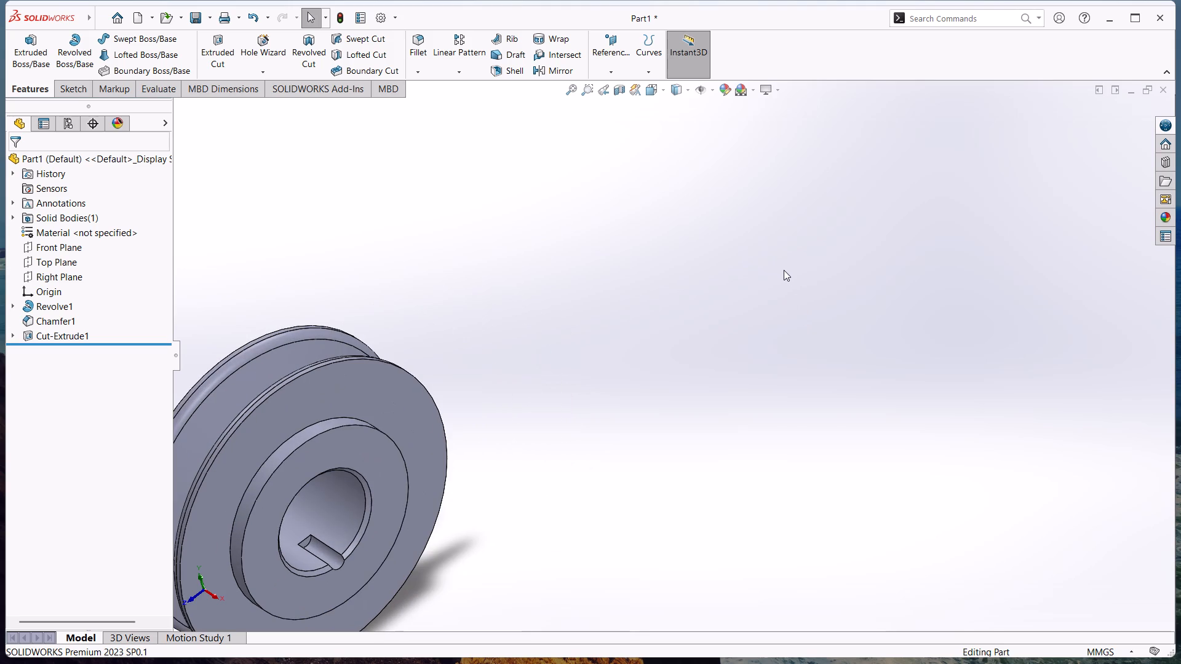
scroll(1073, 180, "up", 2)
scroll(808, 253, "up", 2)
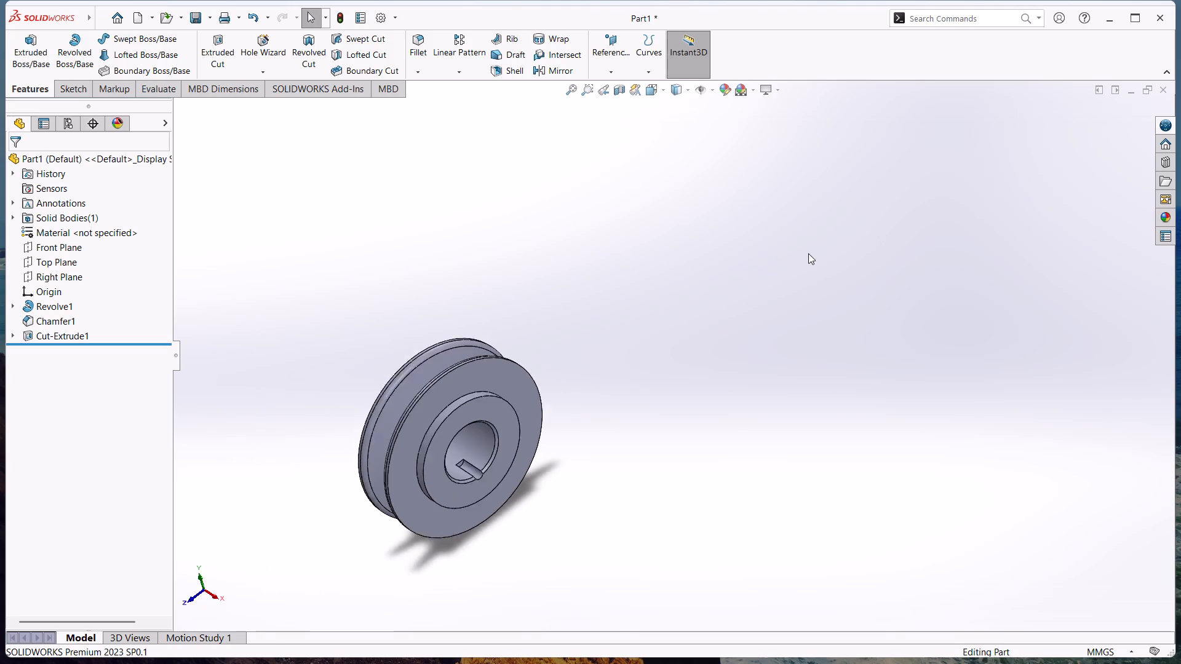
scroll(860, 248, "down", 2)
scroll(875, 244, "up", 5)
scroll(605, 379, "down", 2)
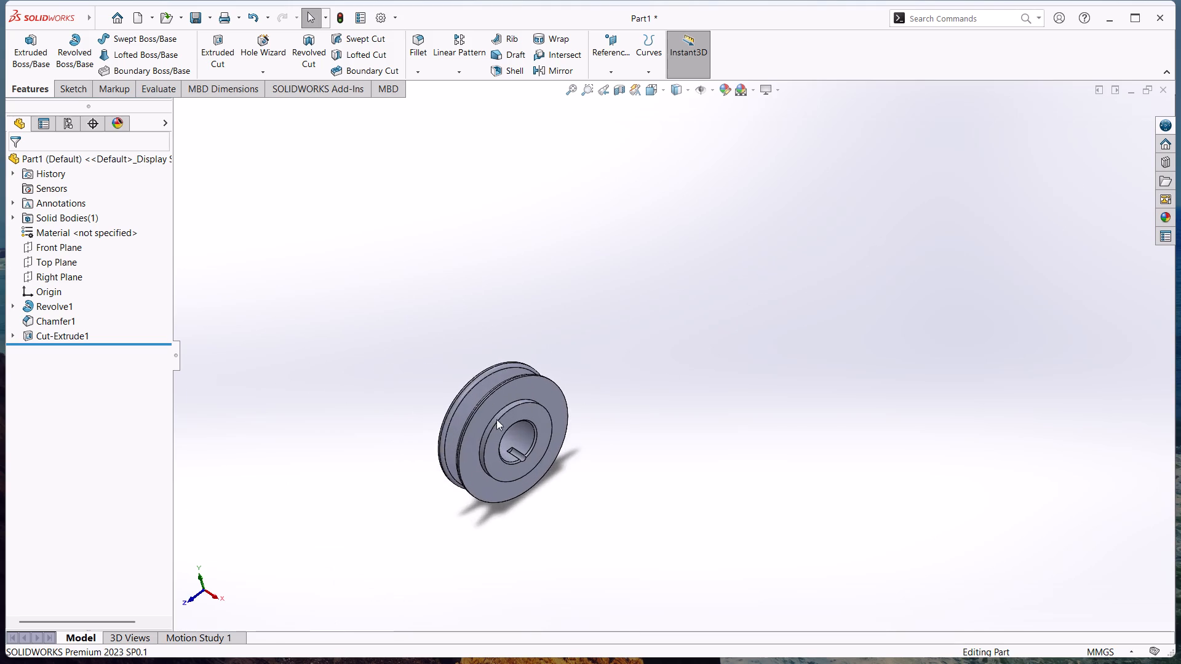
Inspect the bore and its round keyway up close, facing the hub side of the pulley.
scroll(411, 469, "down", 2)
scroll(555, 521, "down", 1)
scroll(571, 374, "down", 2)
scroll(594, 302, "down", 2)
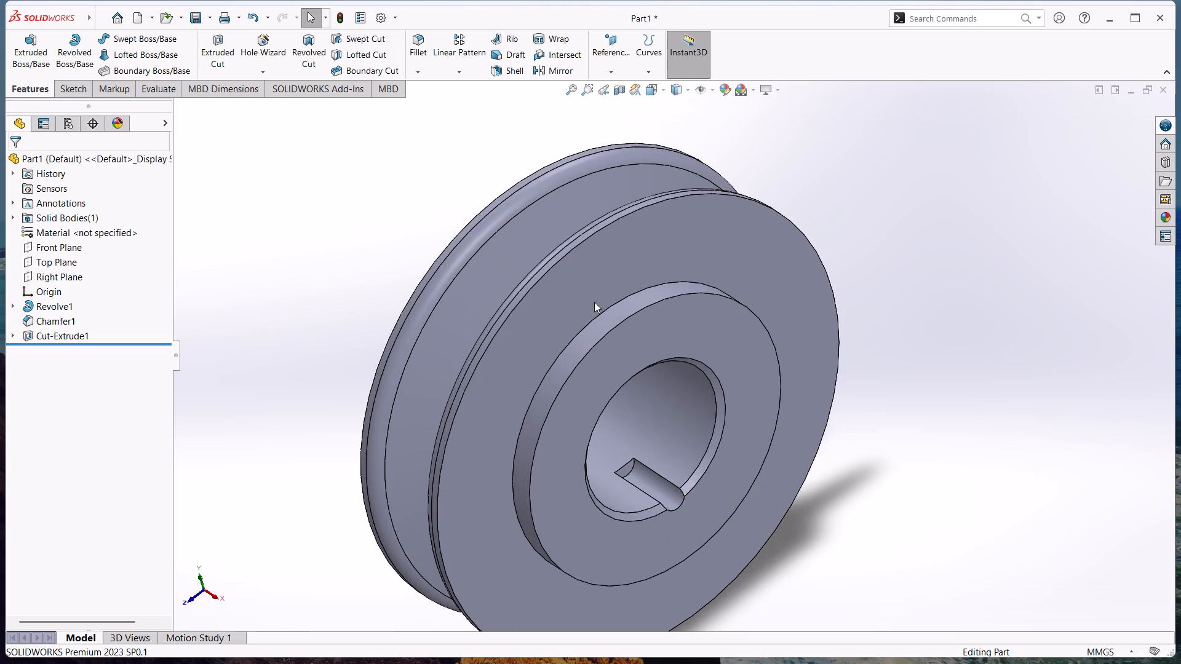
middle_click_drag(628, 425, 551, 366)
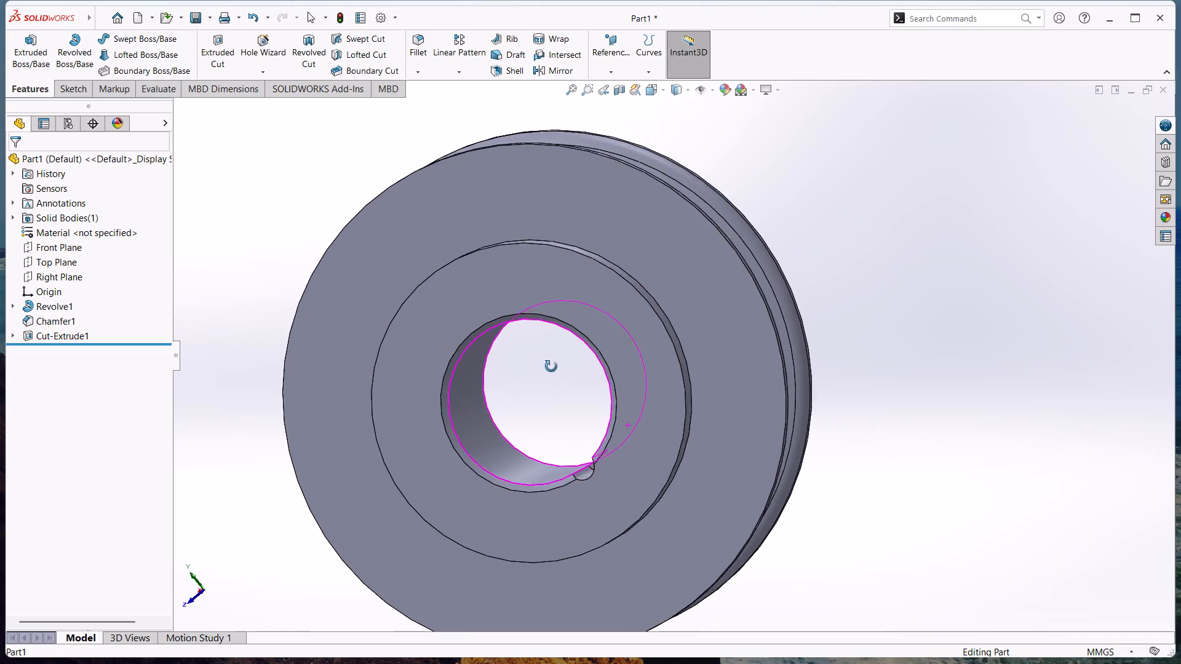
middle_click_drag(551, 366, 562, 354)
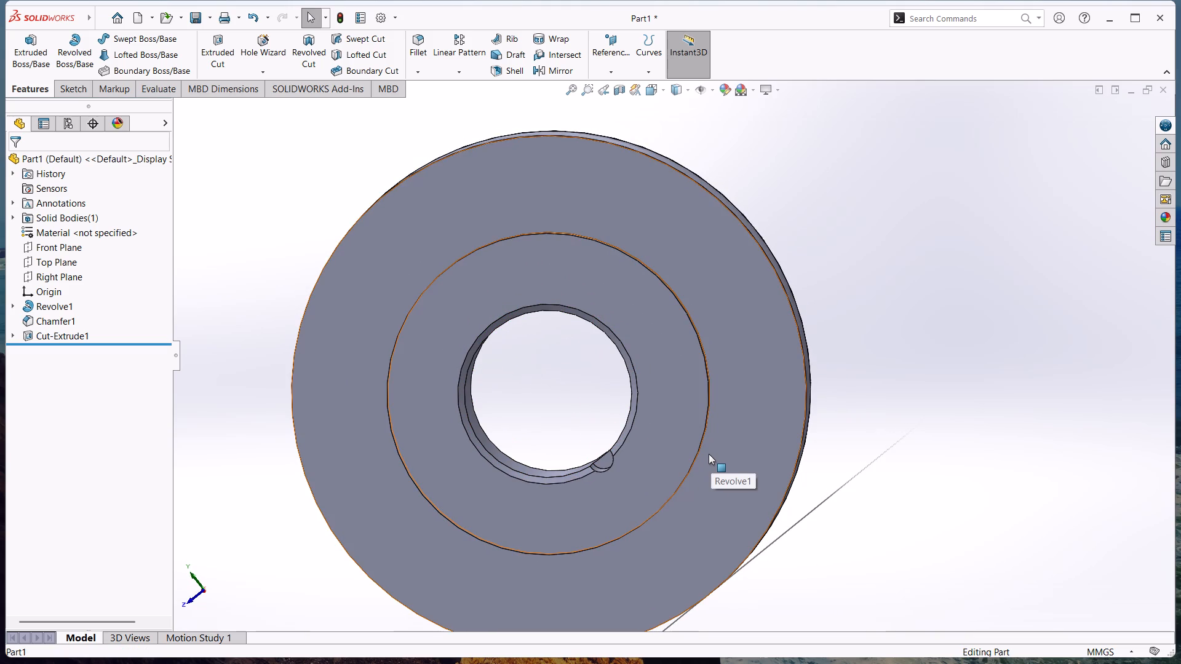
scroll(700, 451, "up", 3)
scroll(698, 451, "down", 3)
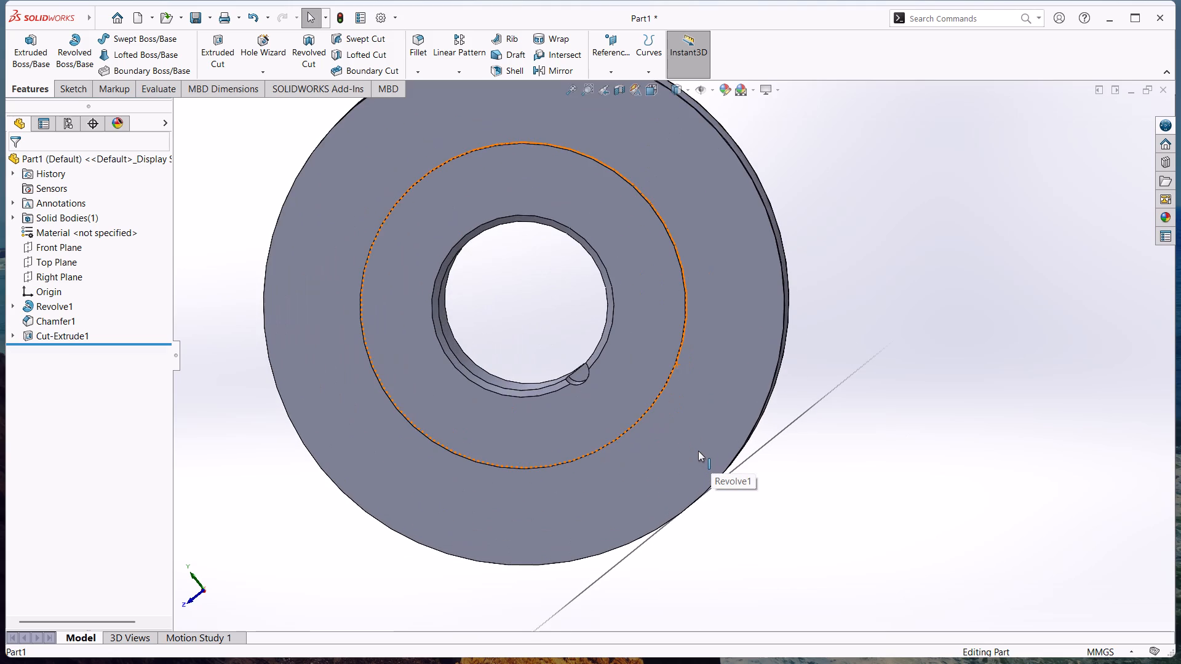
scroll(698, 451, "up", 3)
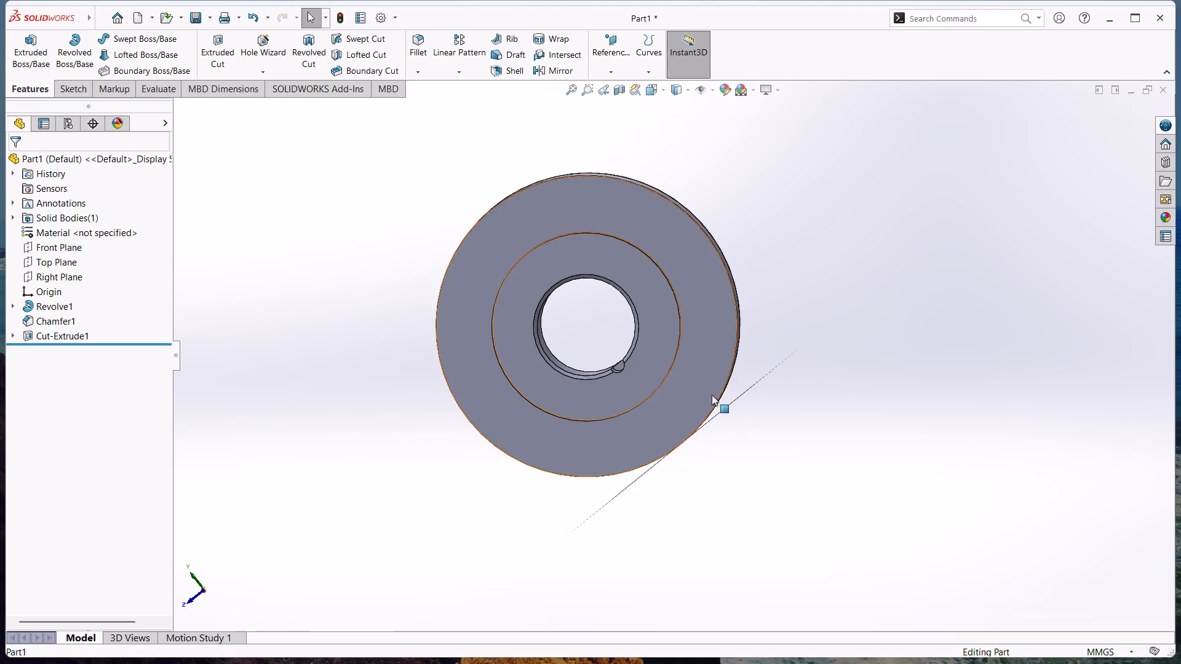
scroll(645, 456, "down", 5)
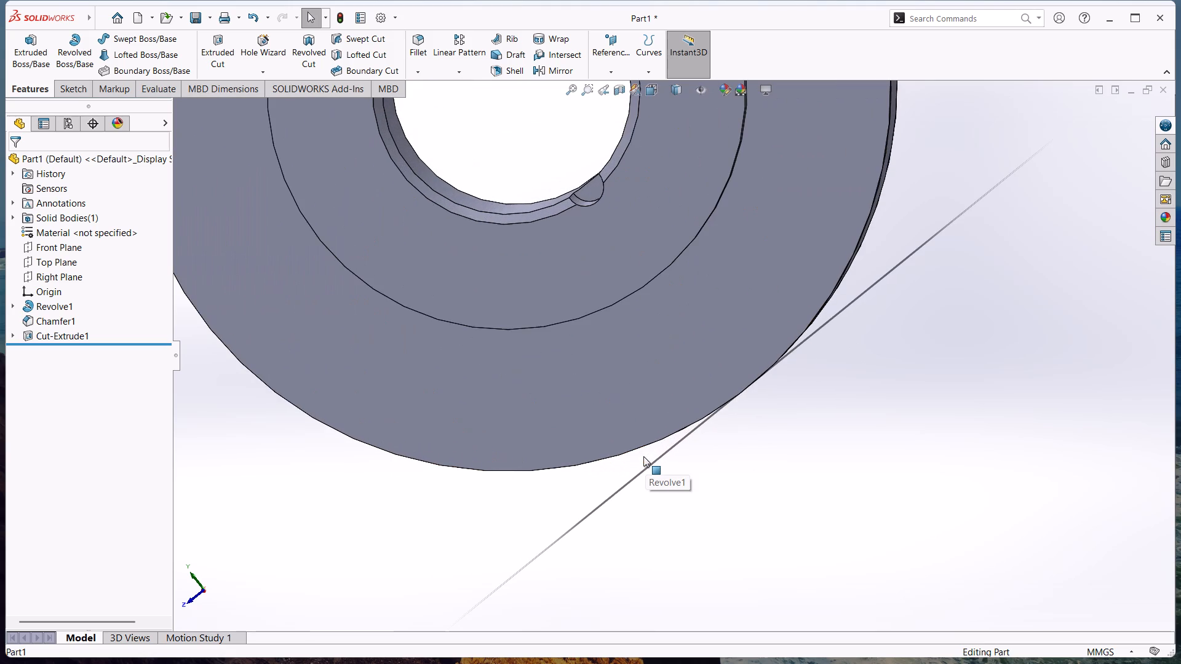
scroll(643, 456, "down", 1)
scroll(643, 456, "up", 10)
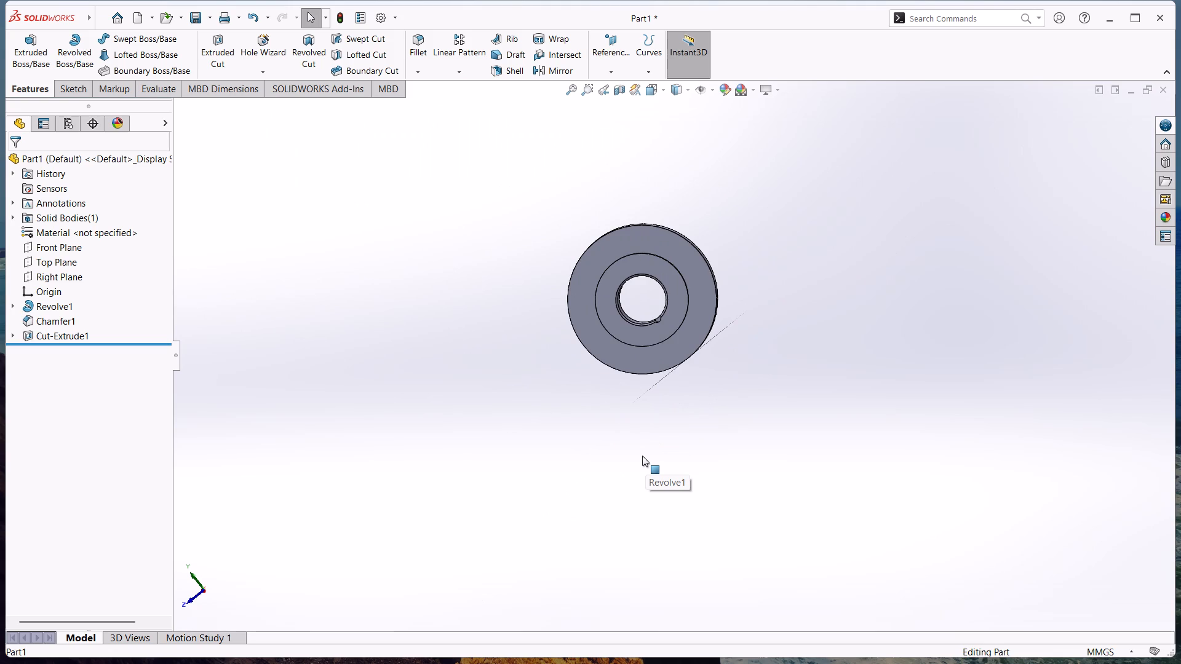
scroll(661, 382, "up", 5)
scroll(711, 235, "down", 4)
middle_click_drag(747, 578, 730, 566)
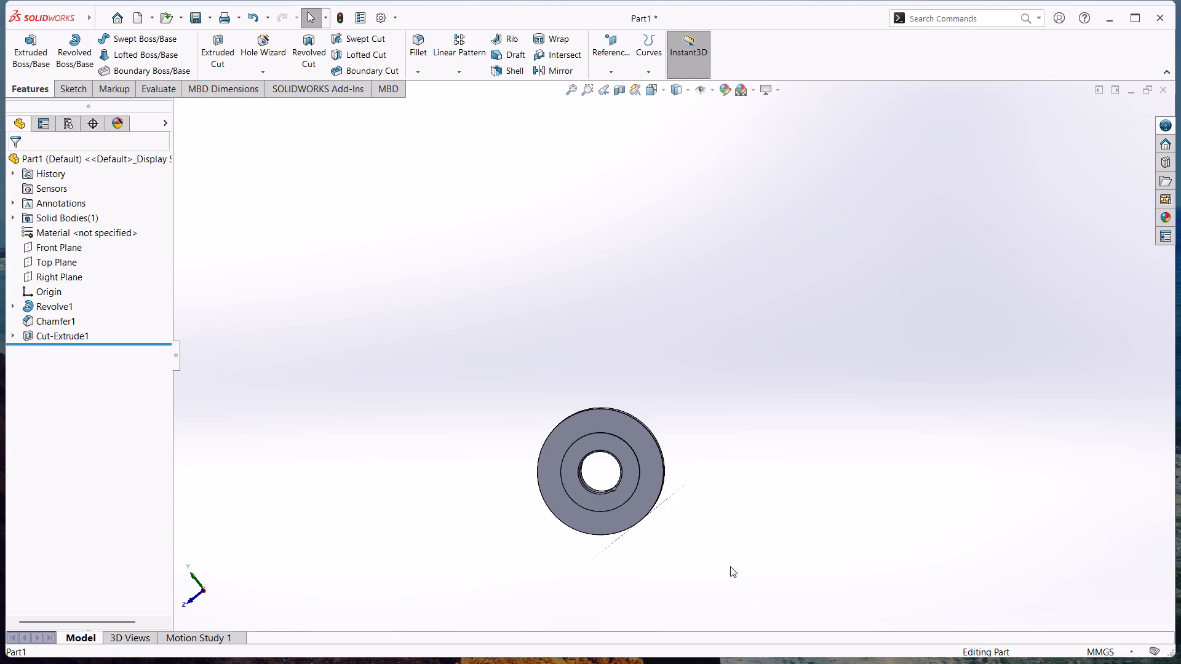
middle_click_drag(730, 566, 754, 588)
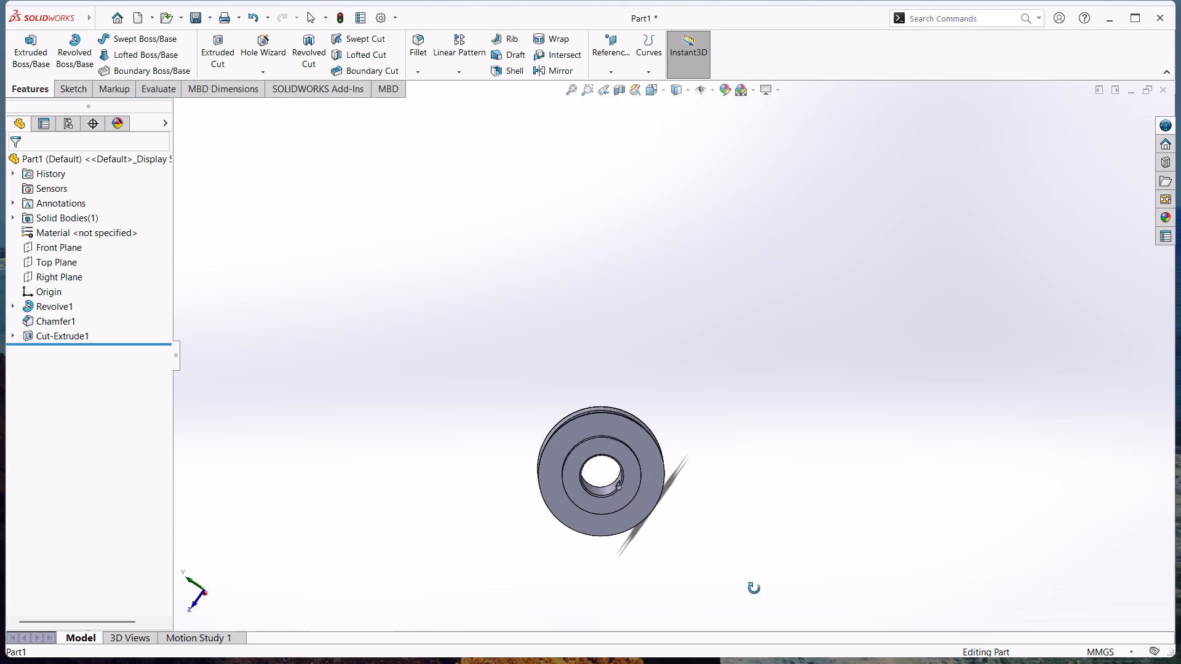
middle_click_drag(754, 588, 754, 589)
Return to the isometric view and examine the keyway and the bore's chamfered edge from slightly different angles.
key("ctrl+7")
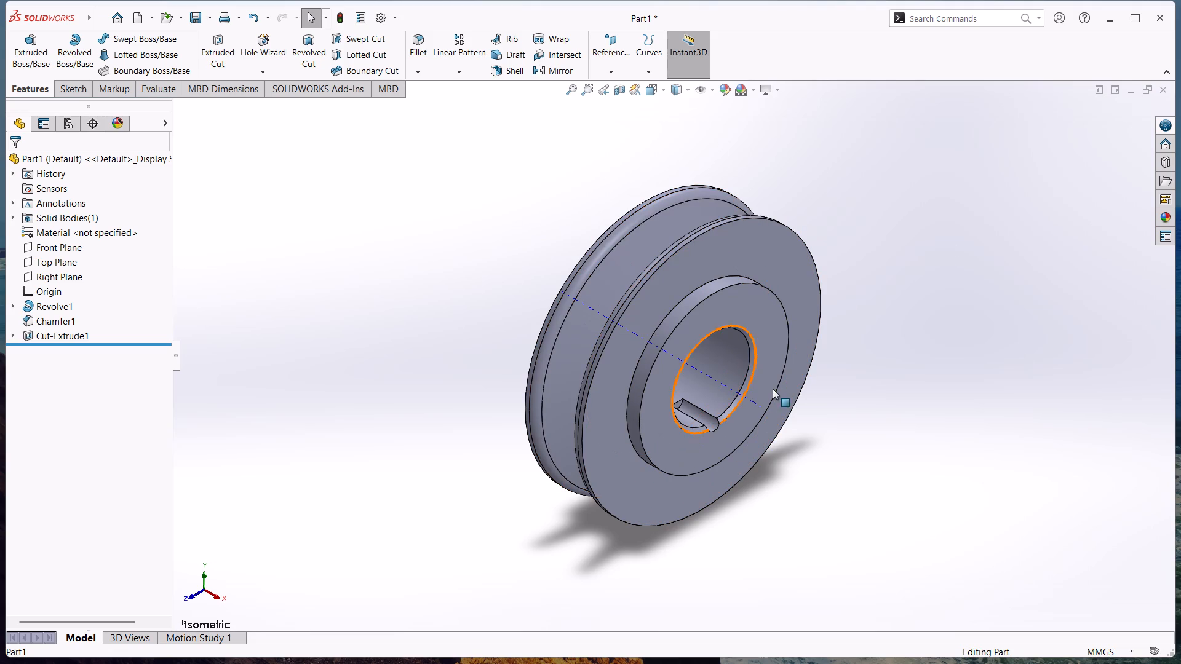
middle_click_drag(911, 496, 892, 459)
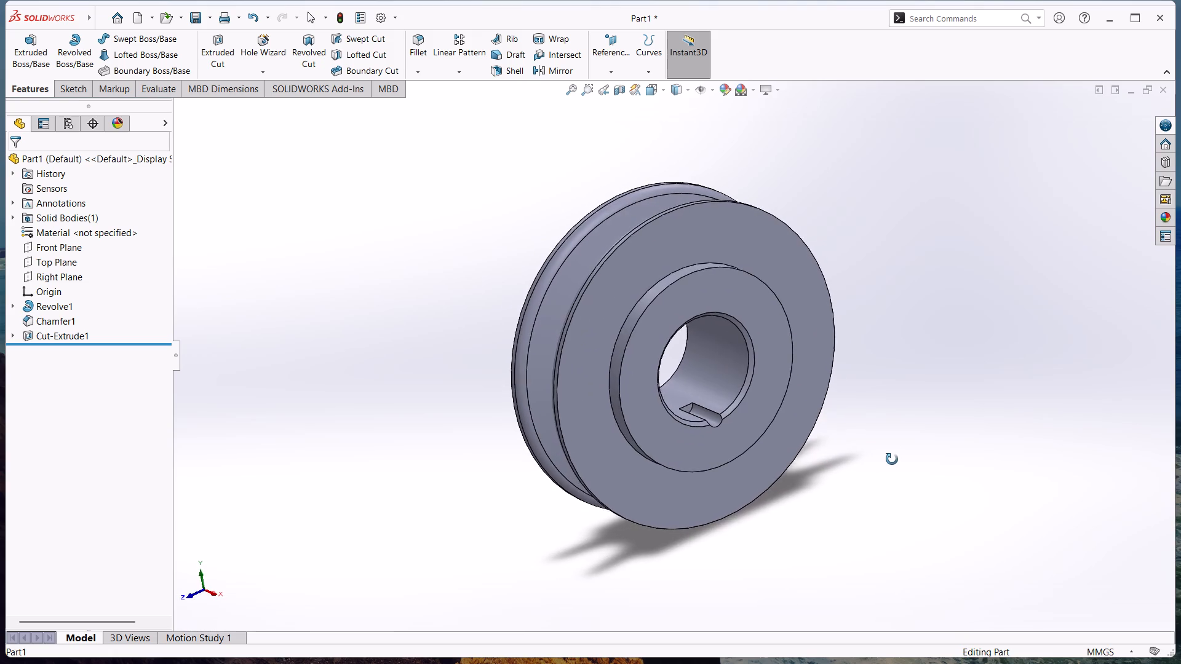
middle_click_drag(892, 459, 899, 456)
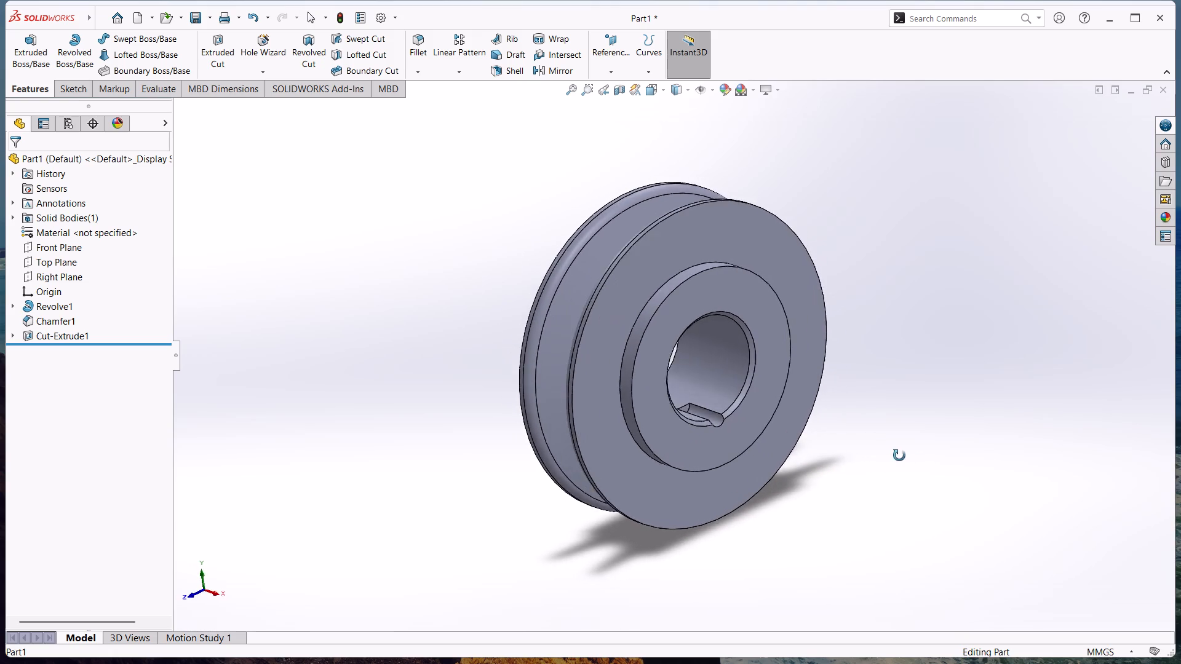
middle_click_drag(899, 456, 867, 454)
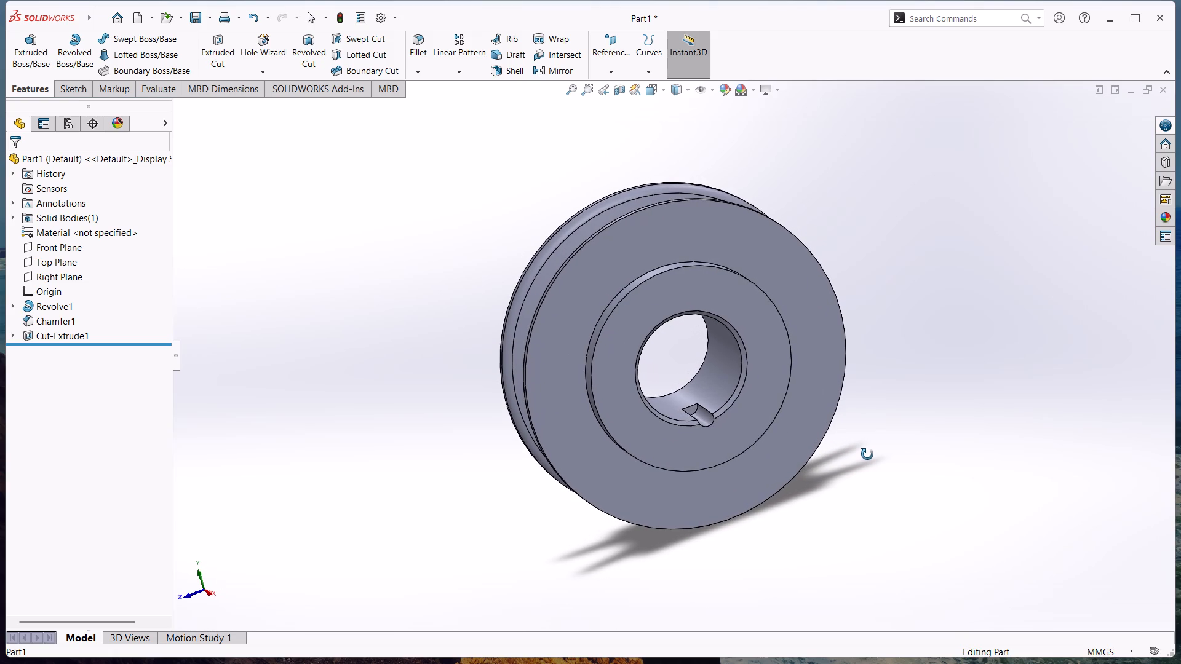
middle_click_drag(867, 454, 843, 447)
scroll(843, 447, "up", 5)
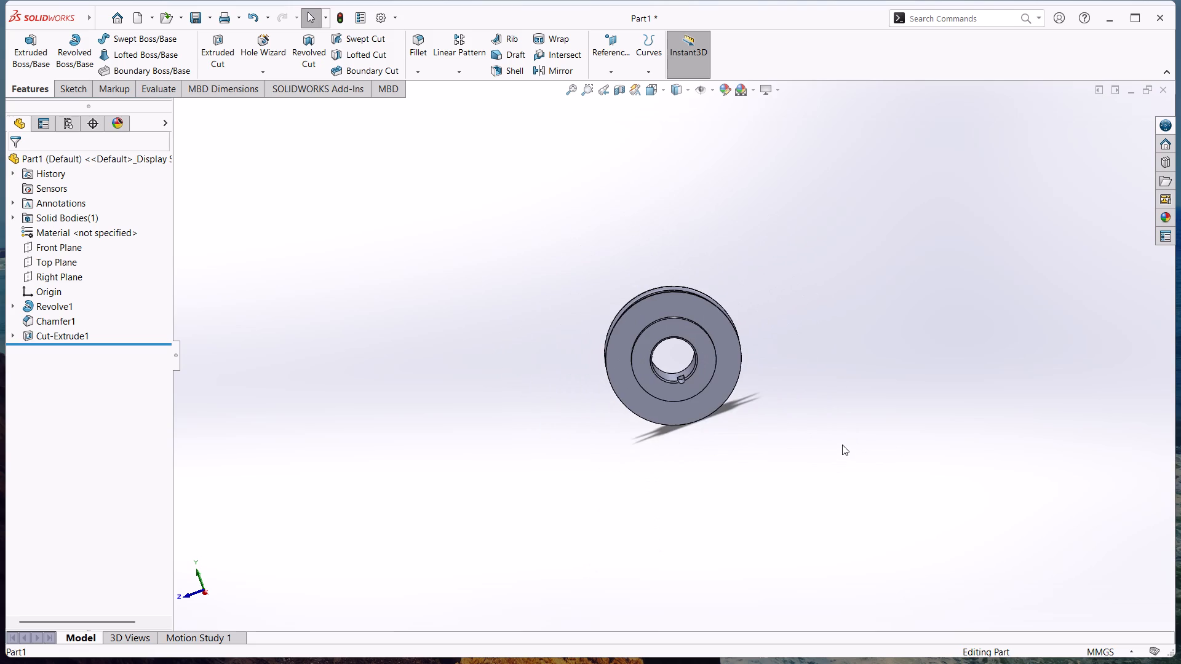
scroll(845, 399, "down", 1)
Compare the pulley's groove and both hub faces in the front, back, left, right and bottom standard views.
key("ctrl+1")
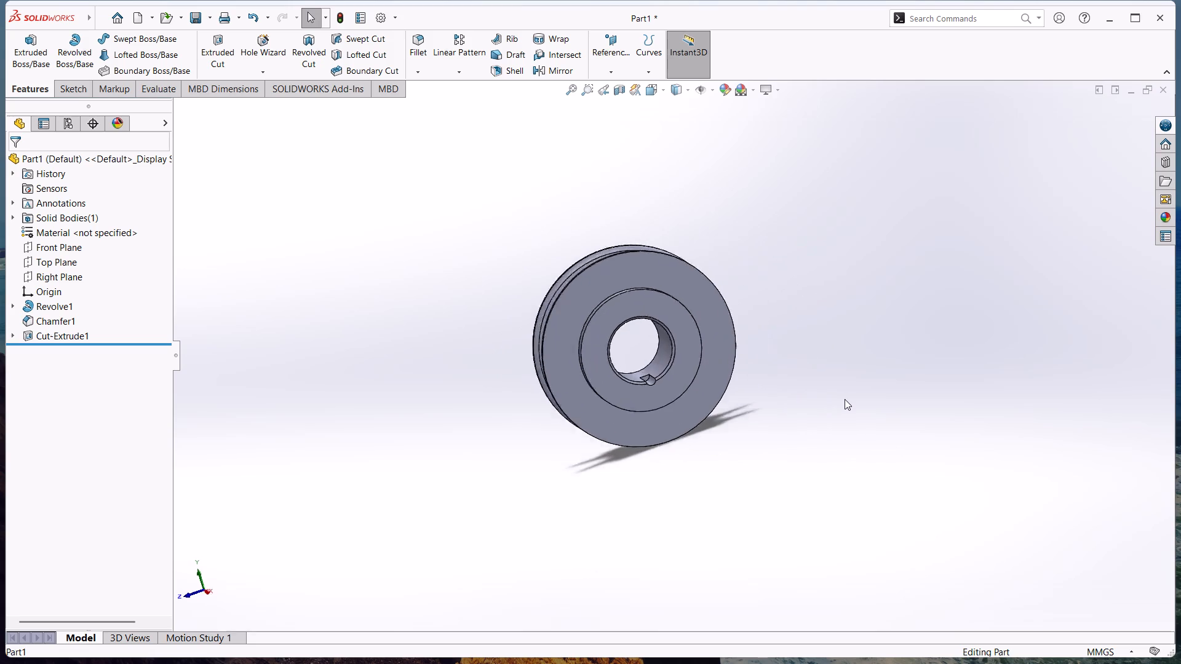
key("ctrl+2")
key("ctrl+3")
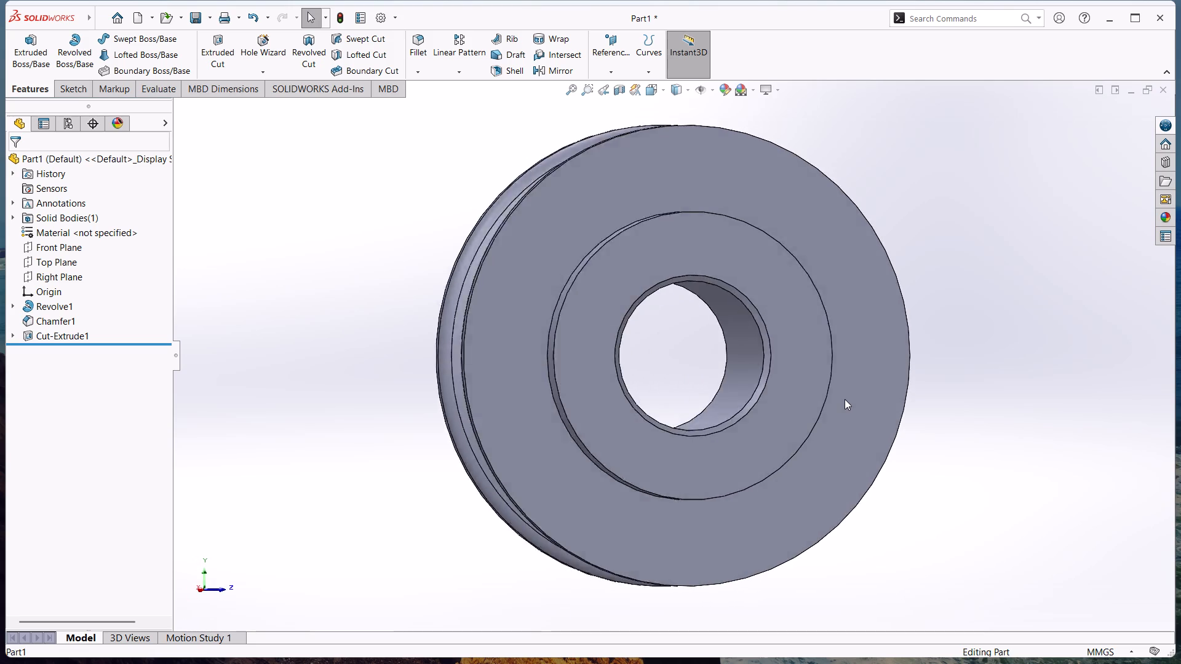
key("ctrl+3")
key("ctrl+2")
key("ctrl+3")
key("ctrl+2")
key("ctrl+3")
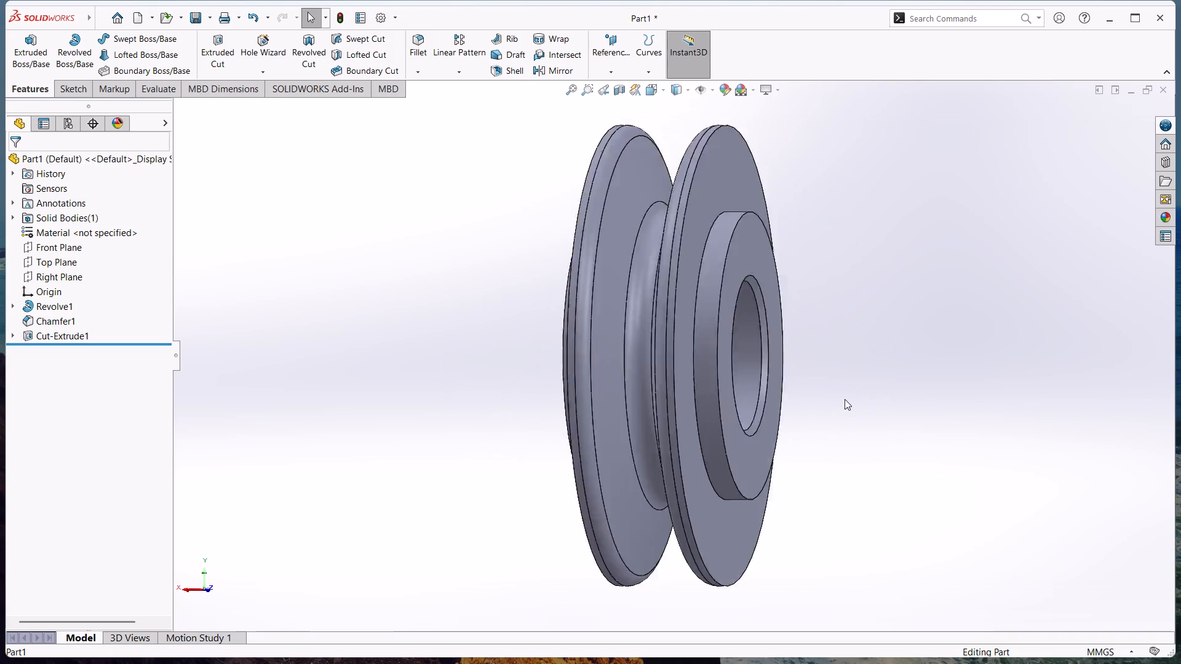
key("ctrl+2")
key("ctrl+3")
key("ctrl+2")
key("ctrl+3")
key("ctrl+2")
key("ctrl+3")
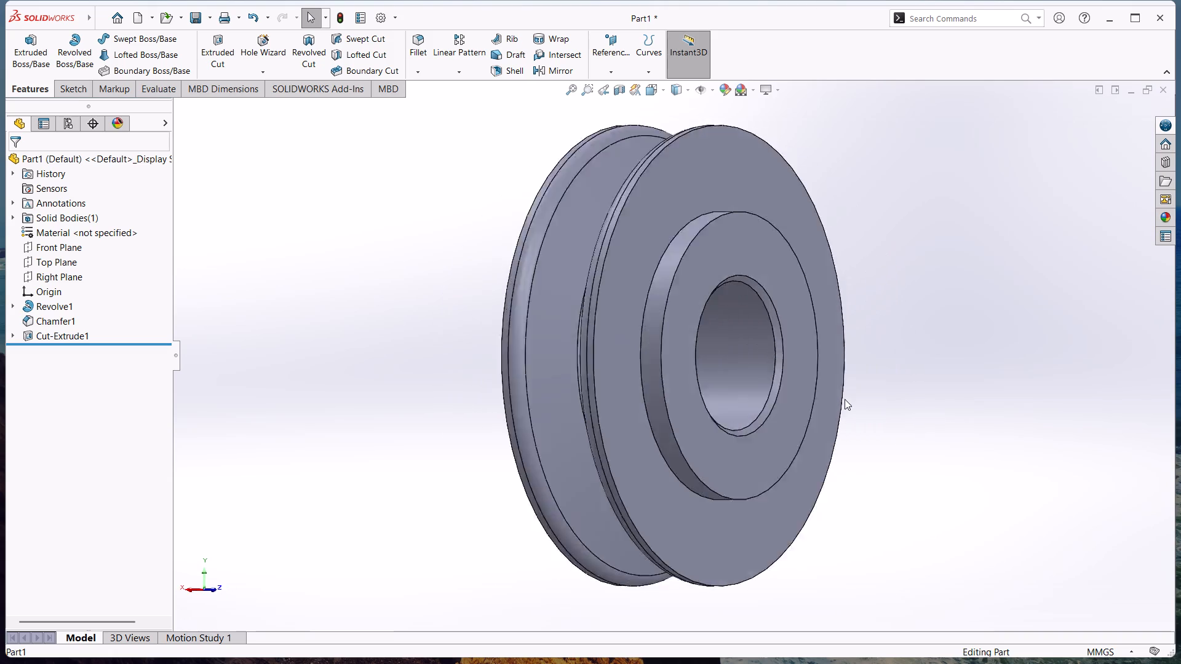
key("ctrl+2")
key("ctrl+3")
key("ctrl+2")
key("ctrl+4")
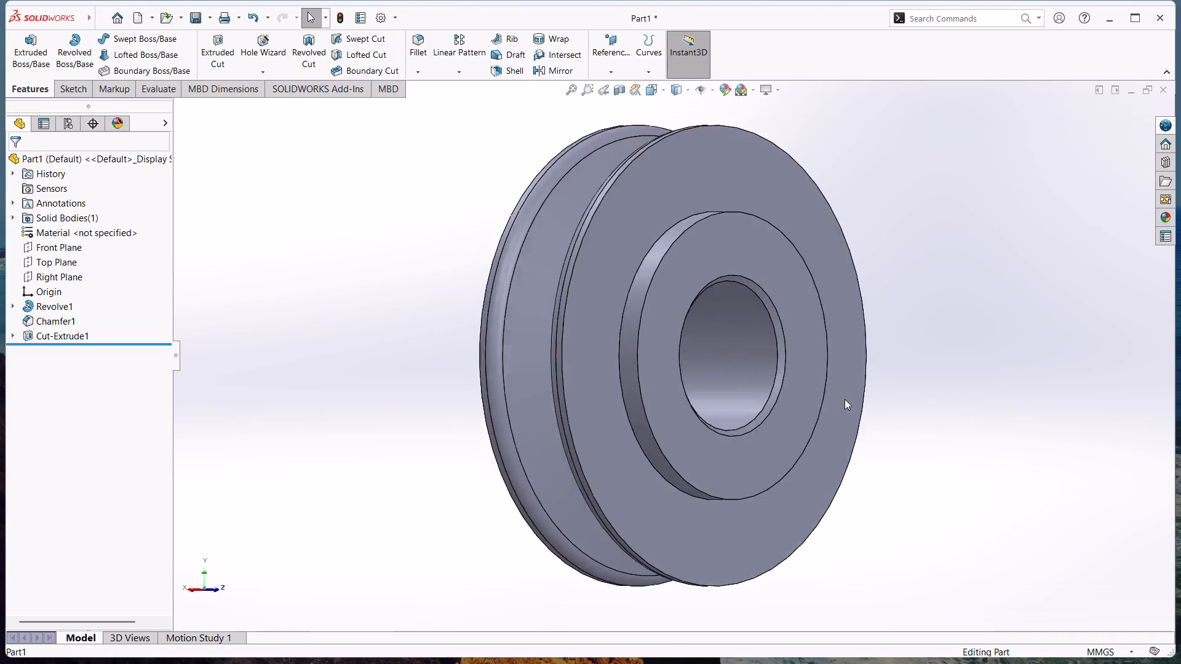
key("ctrl+4")
key("ctrl+6")
key("ctrl+4")
key("ctrl+2")
key("ctrl+3")
key("ctrl+3")
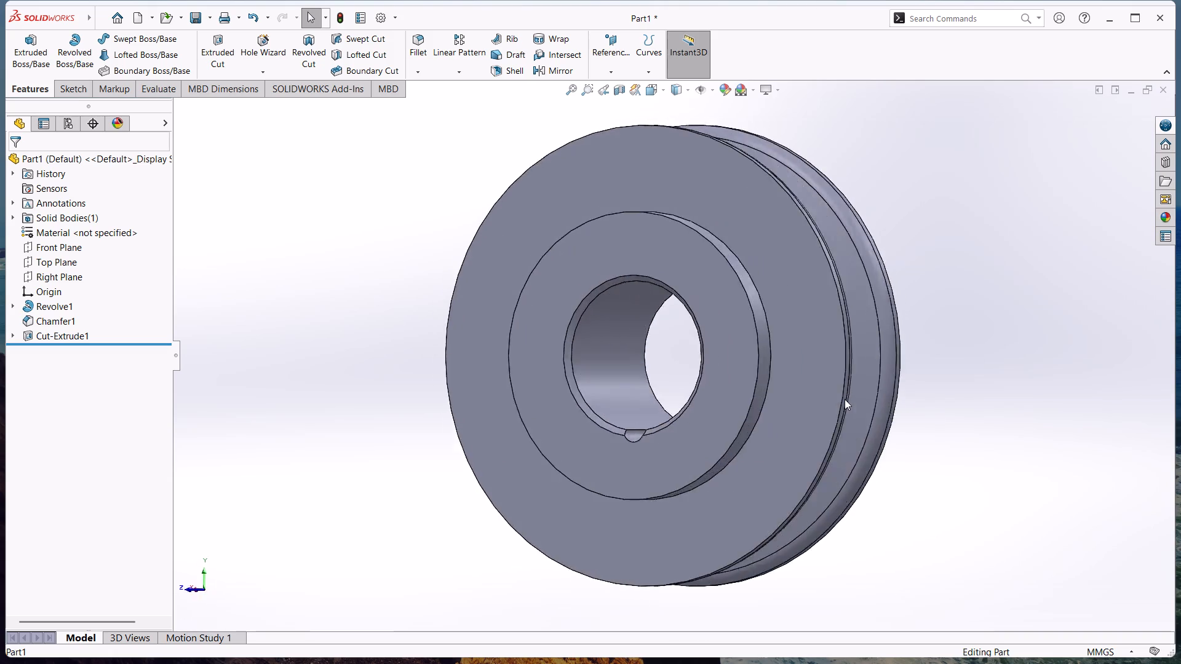
key("5")
key("ctrl+3")
key("ctrl+2")
key("ctrl+2")
key("ctrl+2")
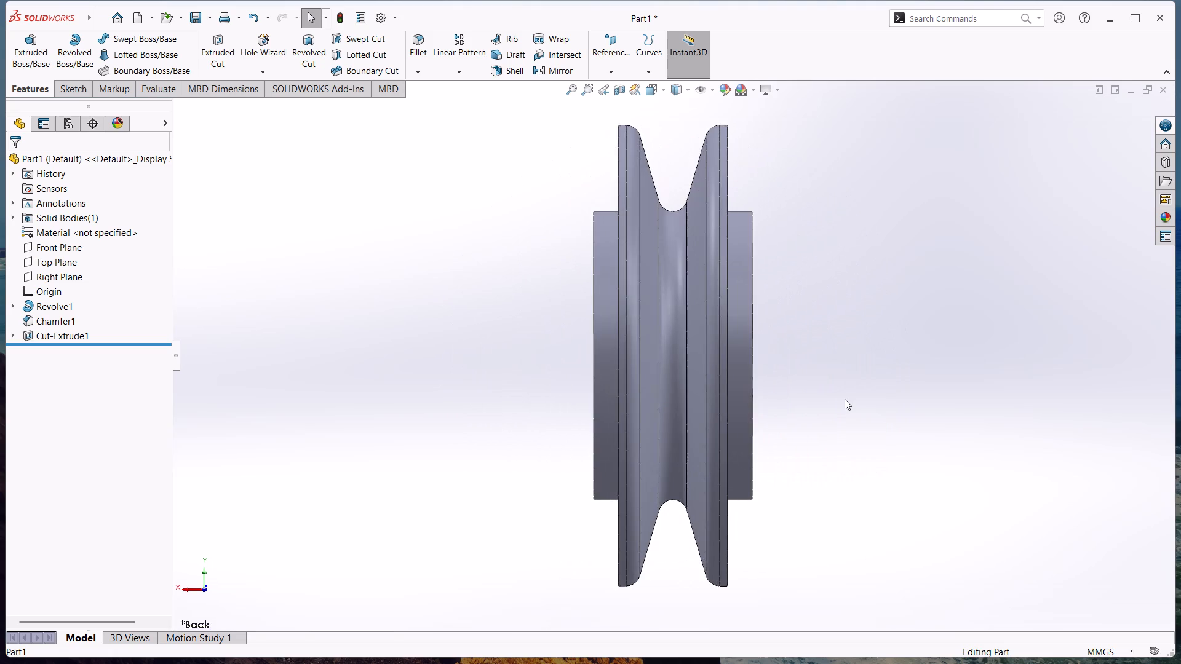
key("ctrl+1")
key("ctrl+2")
key("3")
key("ctrl+3")
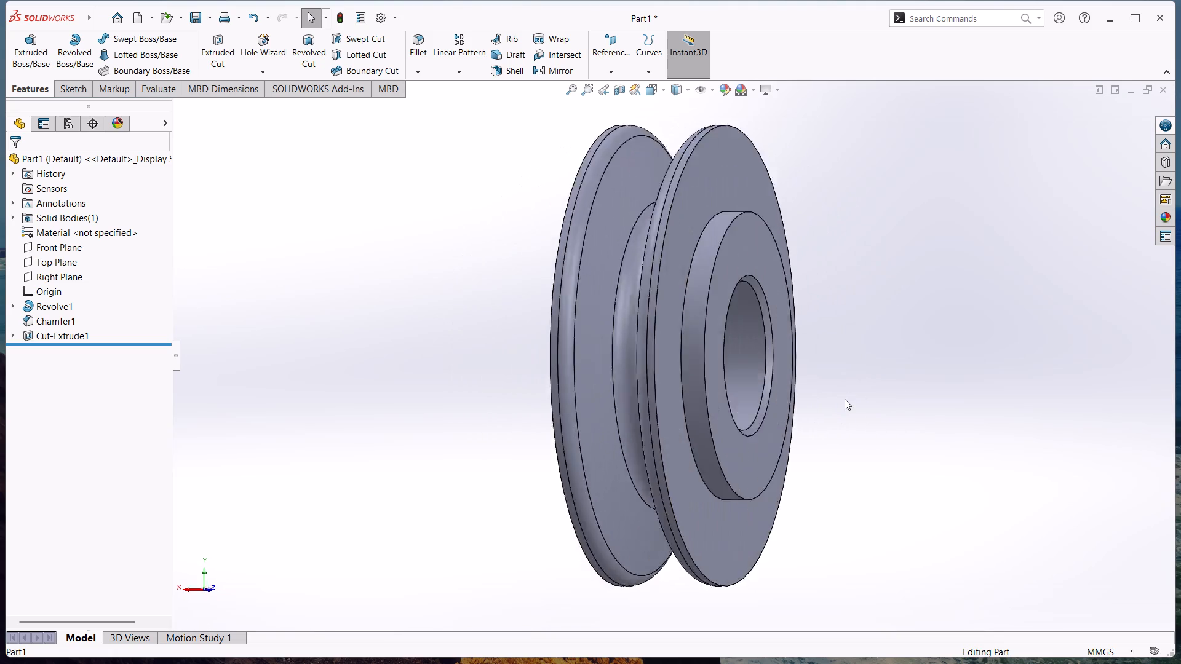
key("ctrl+4")
scroll(843, 395, "up", 2)
middle_click_drag(979, 429, 647, 422)
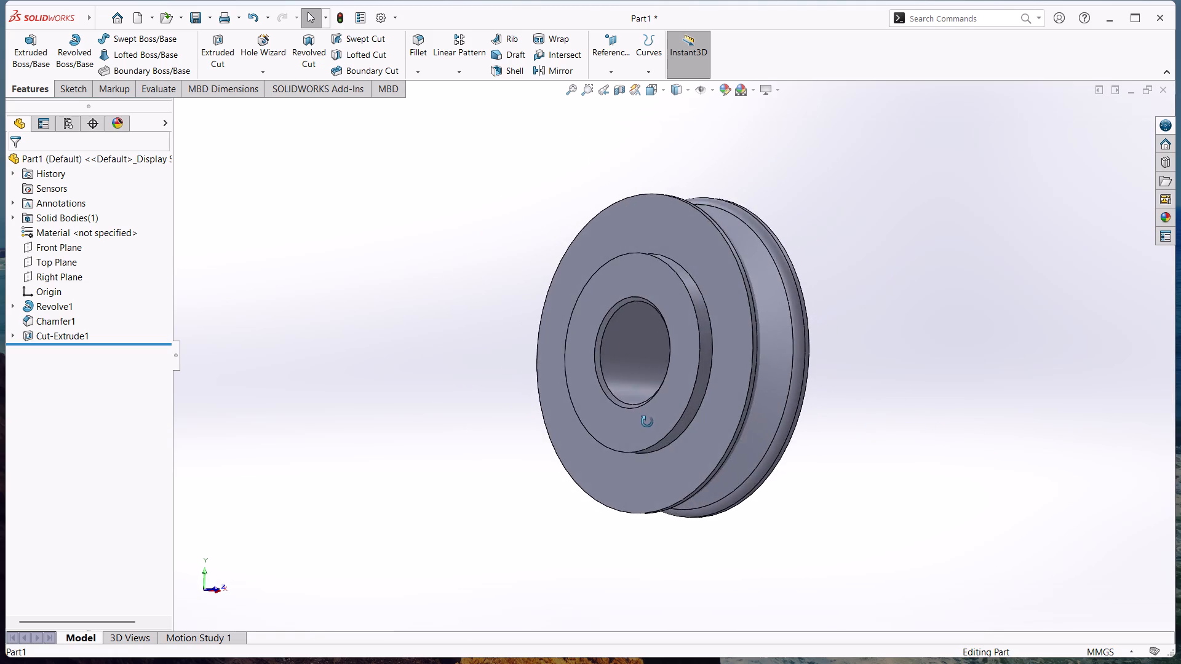
Examine the pulley's V-groove profile edge-on, both from a distance and up close.
middle_click_drag(647, 422, 851, 551)
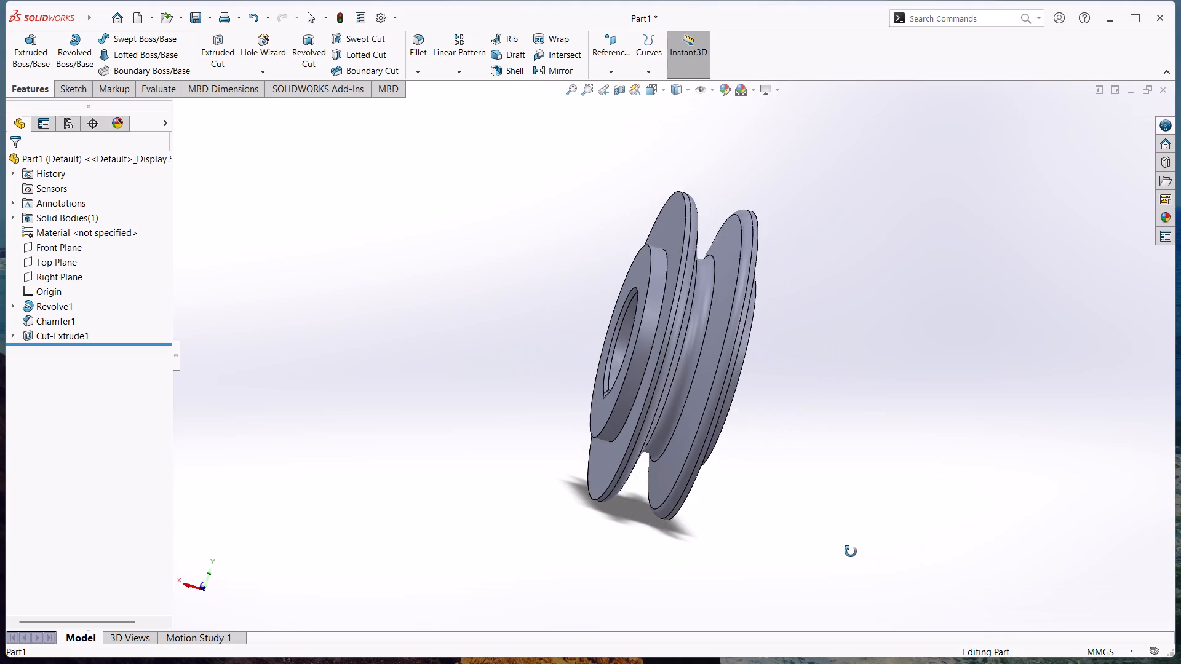
middle_click_drag(851, 551, 840, 541)
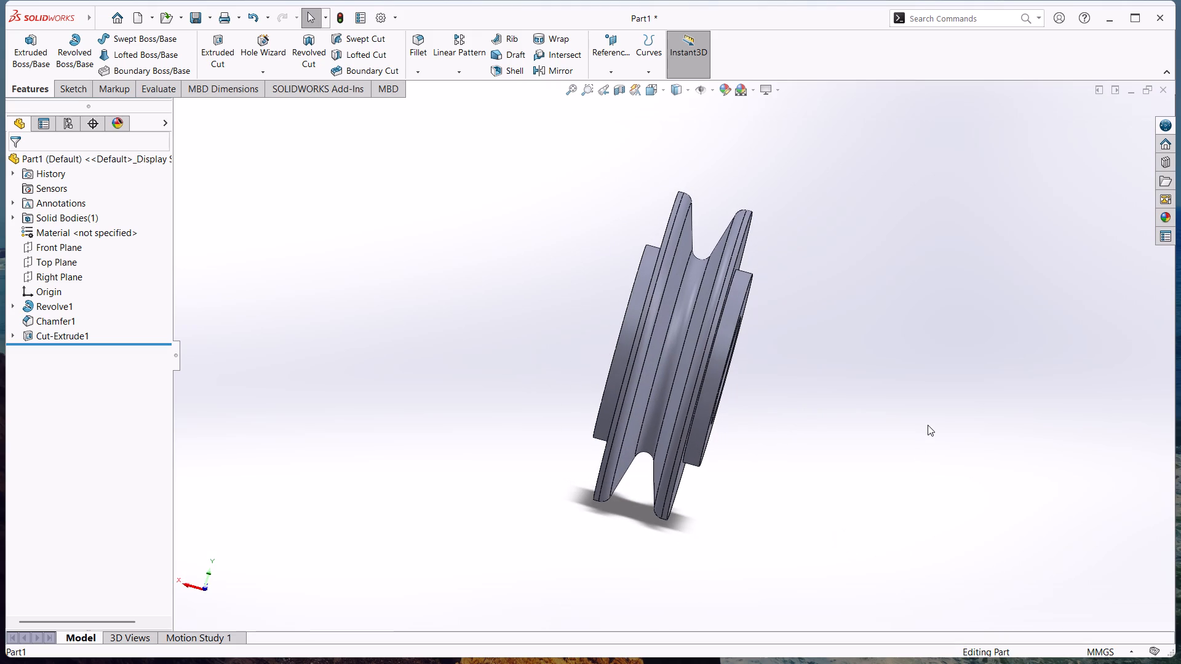
scroll(928, 425, "up", 3)
scroll(928, 425, "down", 3)
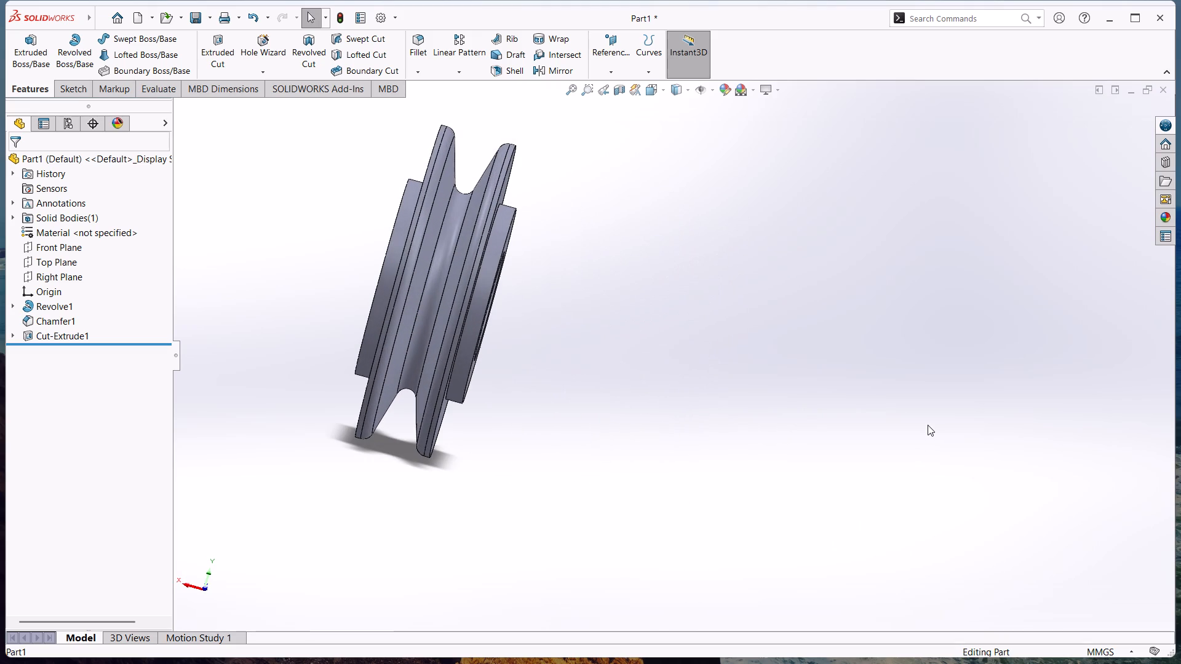
scroll(776, 445, "down", 1)
scroll(832, 440, "up", 5)
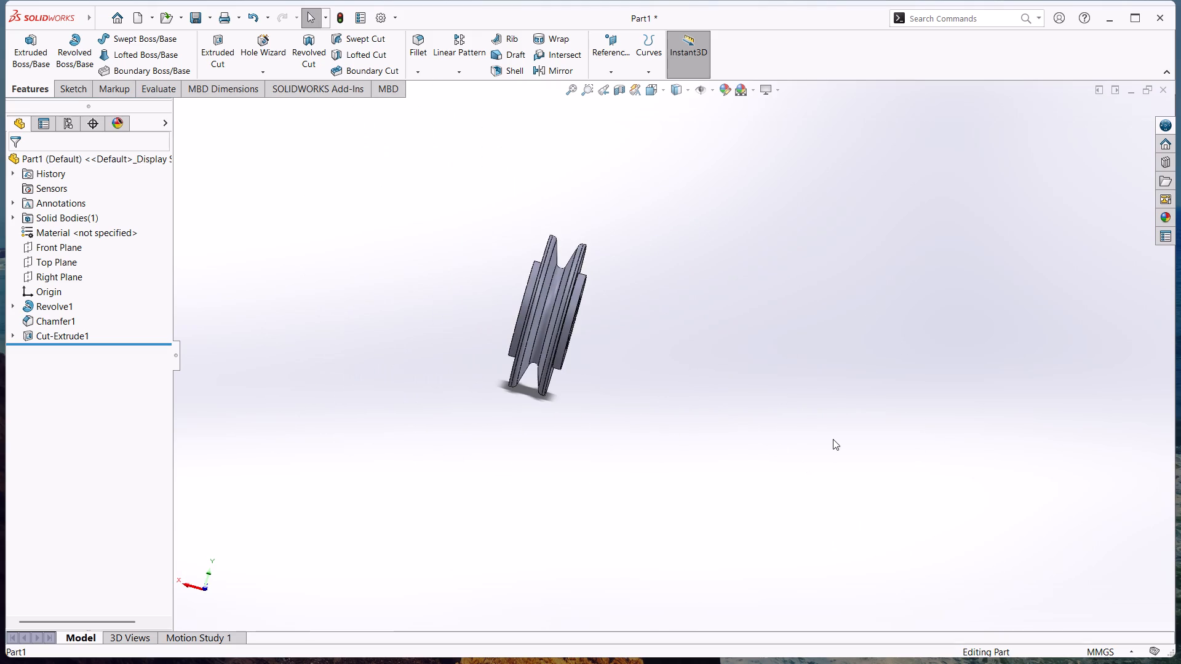
scroll(653, 199, "down", 1)
scroll(474, 312, "down", 2)
scroll(623, 366, "down", 1)
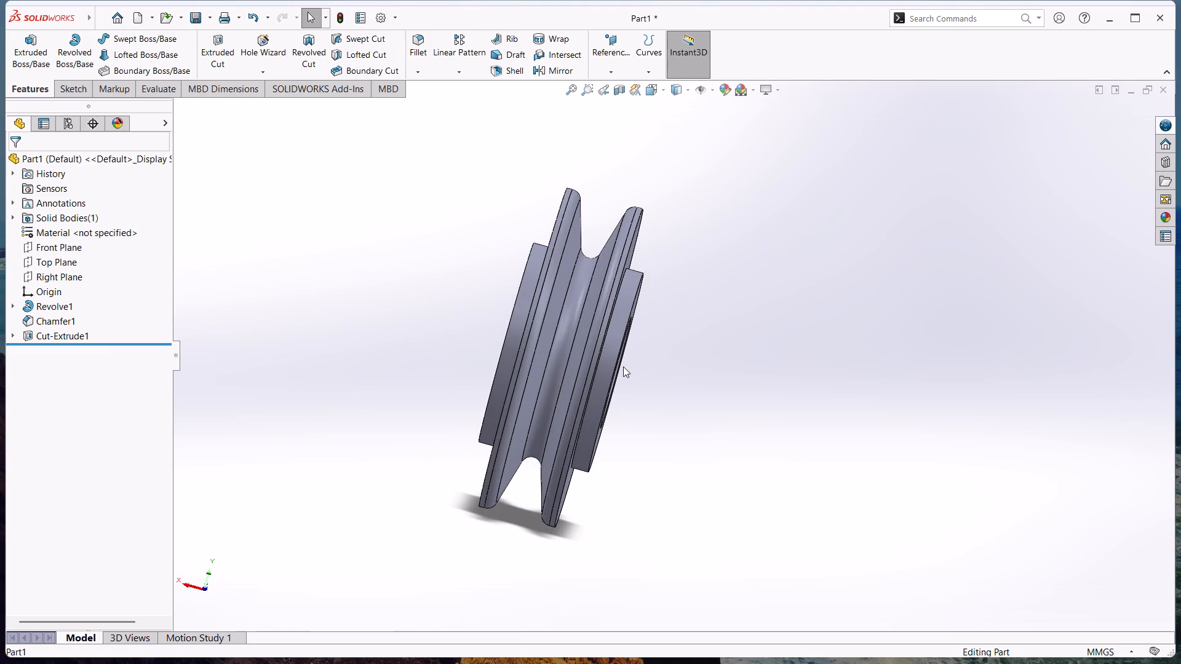
scroll(623, 366, "down", 2)
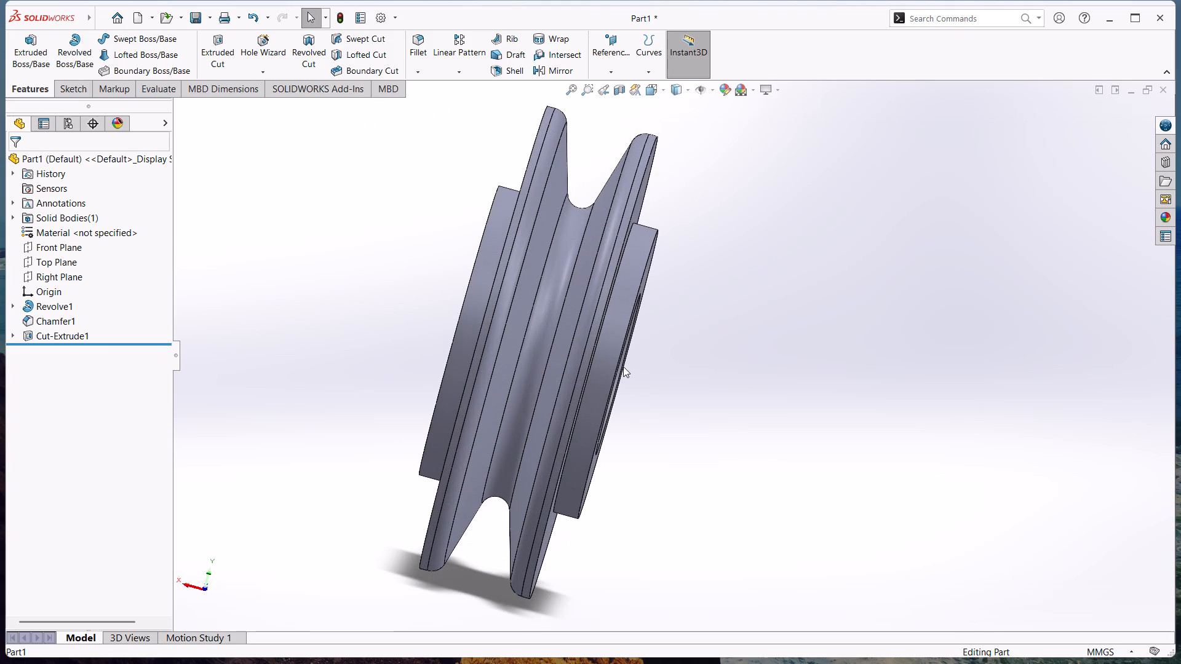
scroll(623, 366, "up", 3)
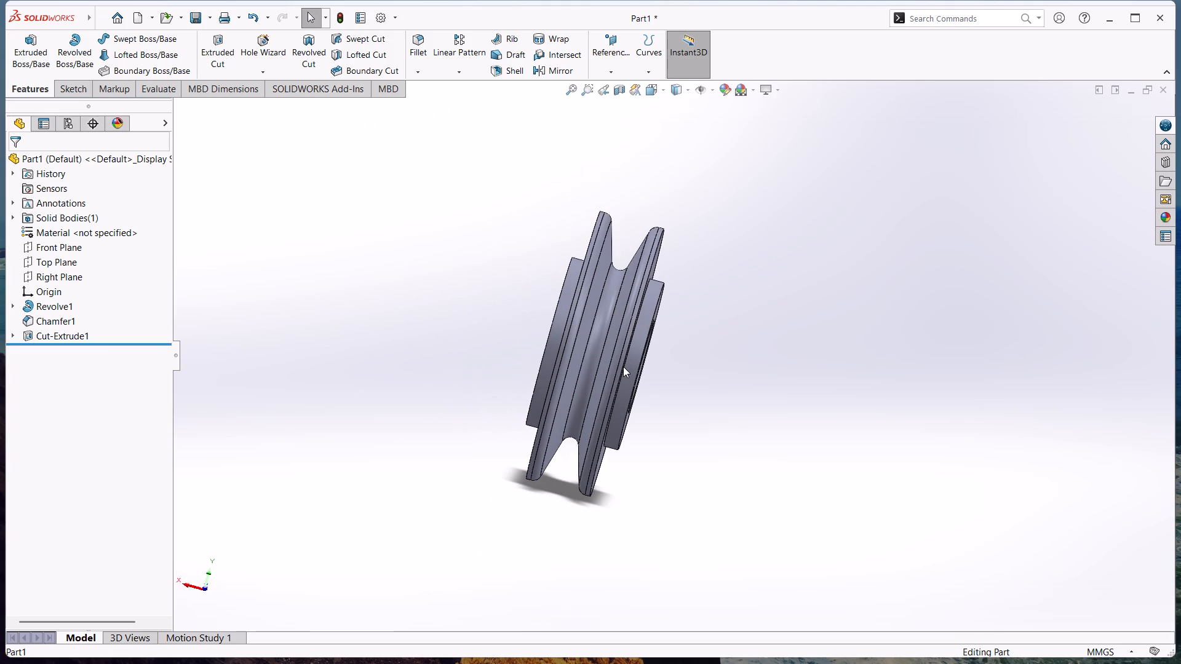
scroll(623, 366, "up", 1)
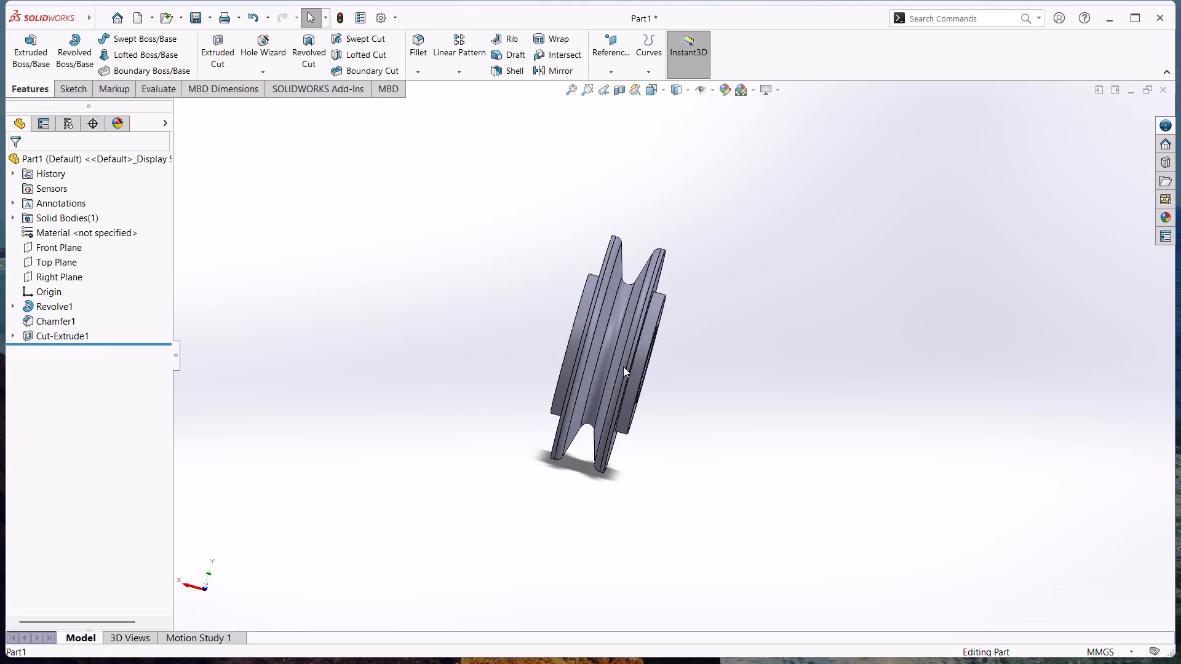
scroll(623, 366, "up", 1)
scroll(623, 366, "down", 4)
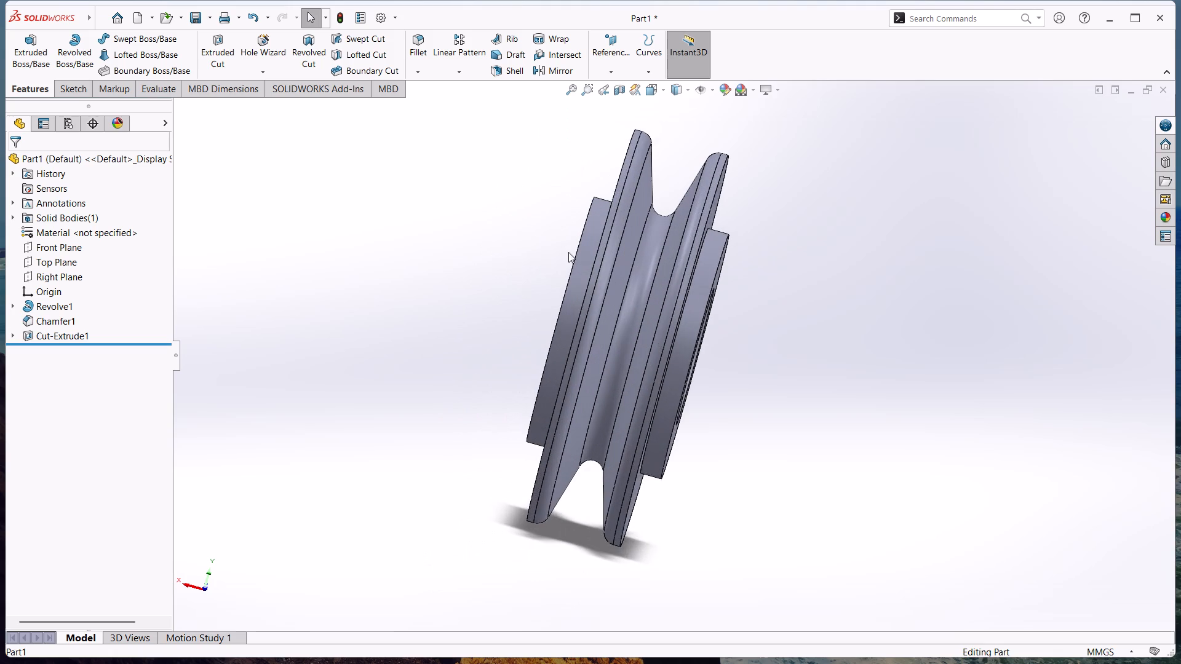
scroll(562, 247, "down", 1)
Examine the groove flanks, both projecting hubs and the bore from slightly different side angles.
middle_click_drag(910, 363, 912, 267)
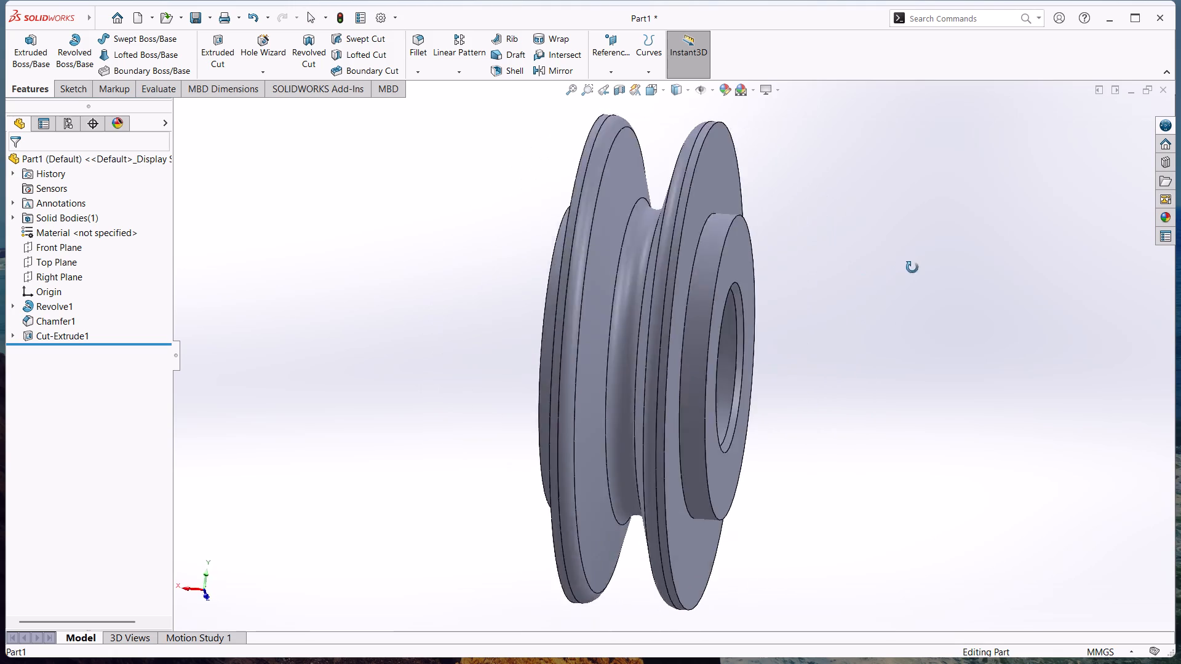
middle_click_drag(912, 267, 936, 287)
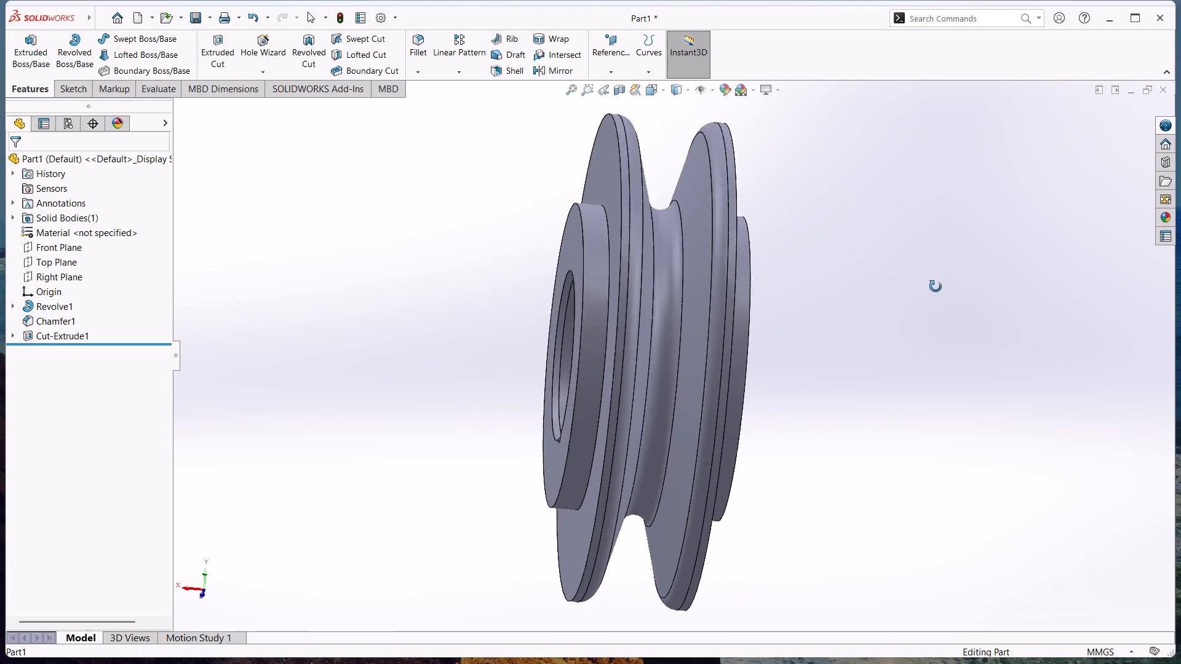
middle_click_drag(936, 287, 907, 297)
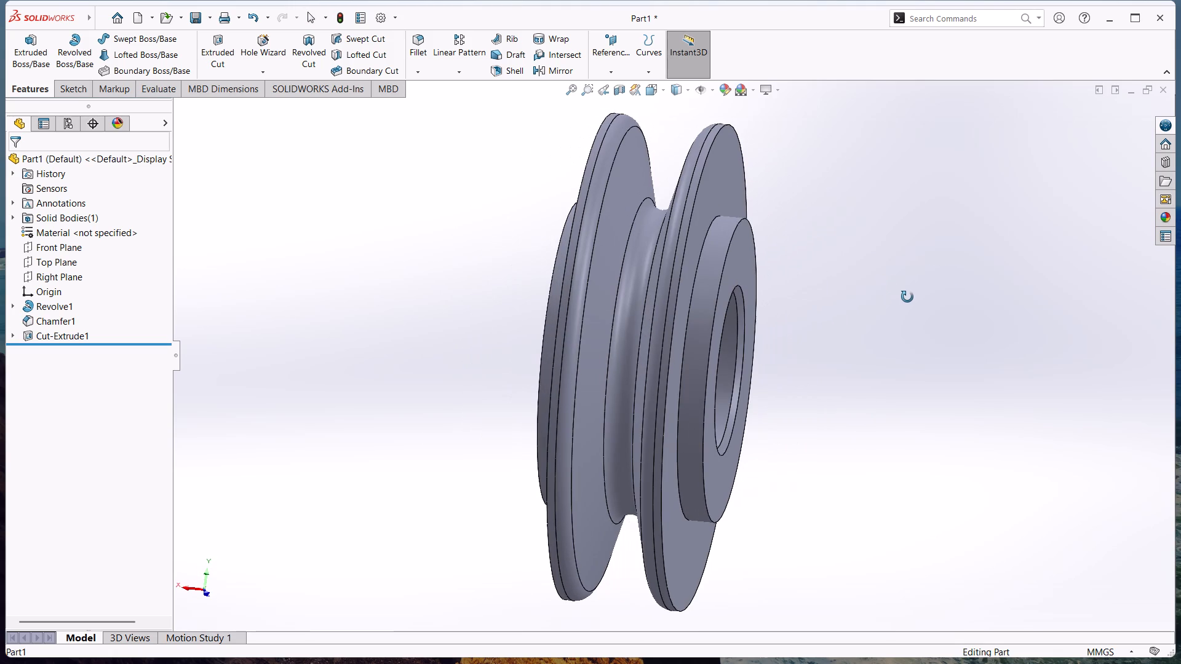
middle_click_drag(907, 297, 974, 327)
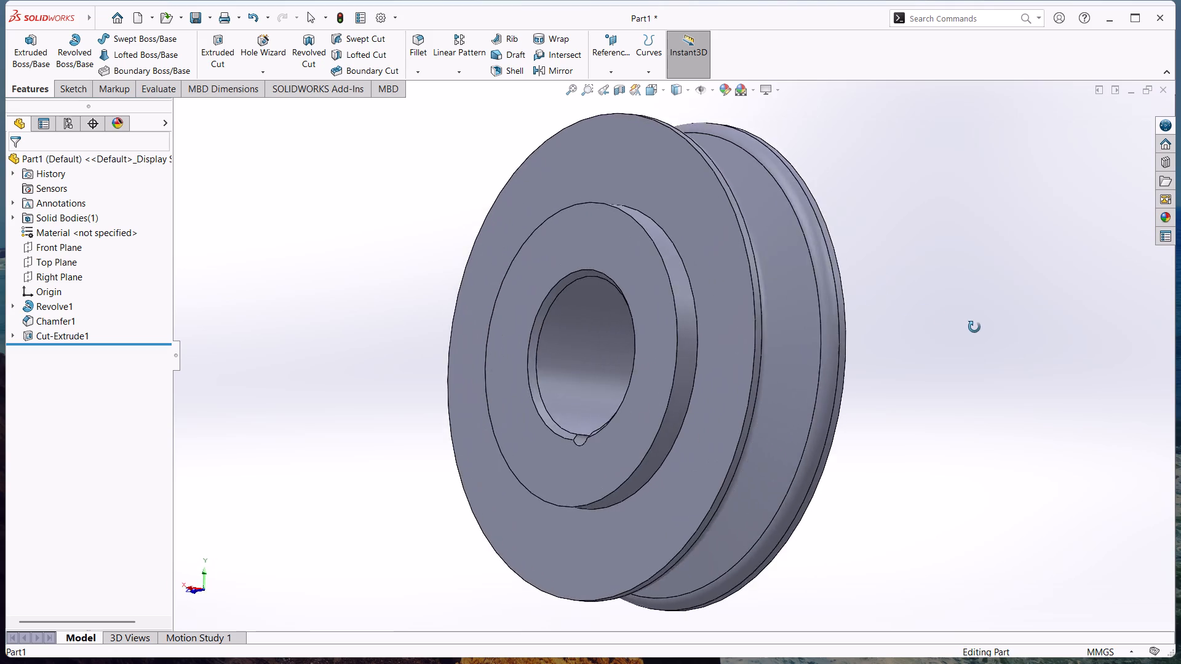
middle_click_drag(974, 327, 989, 323)
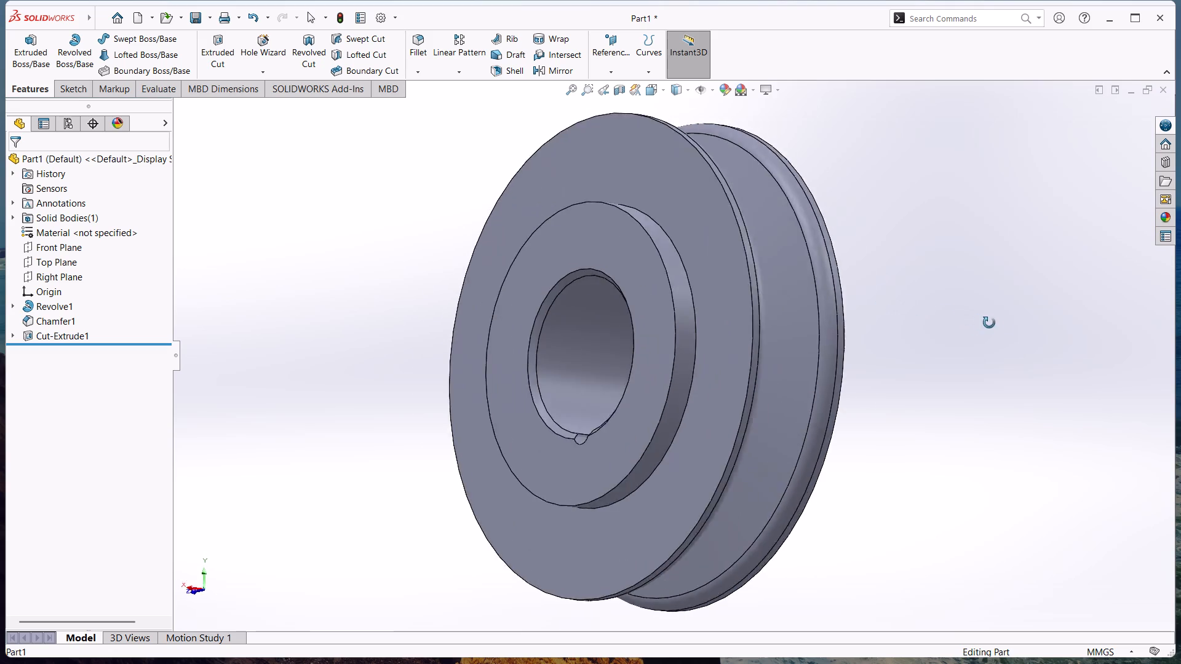
middle_click_drag(989, 323, 955, 326)
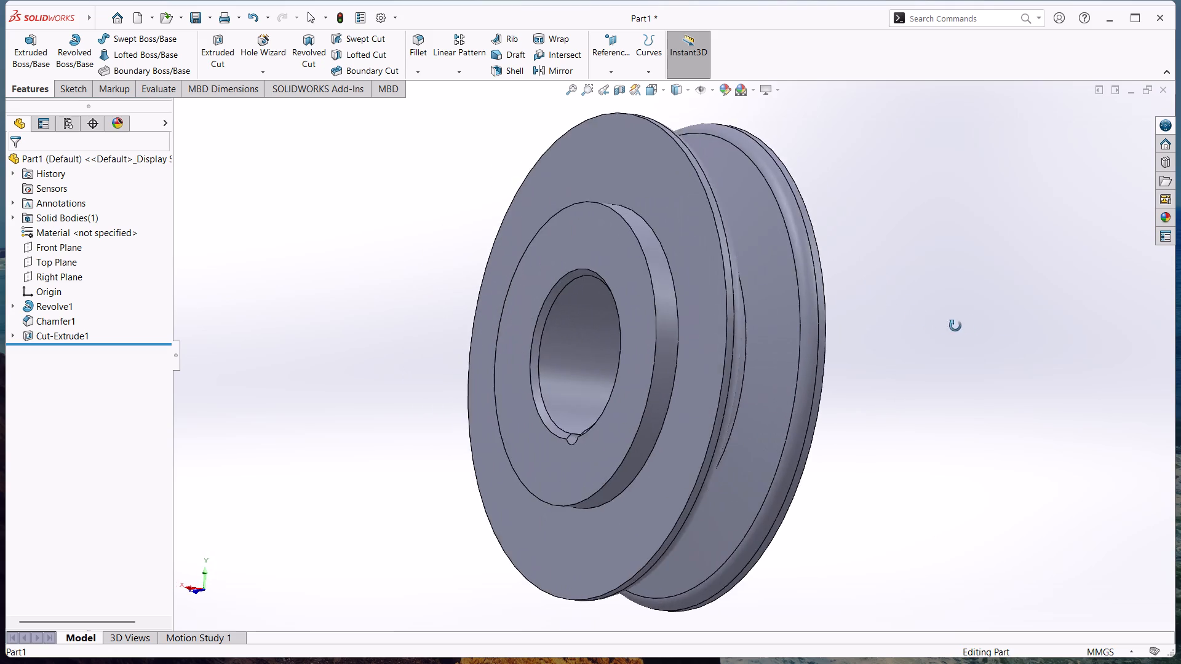
middle_click_drag(955, 326, 934, 318)
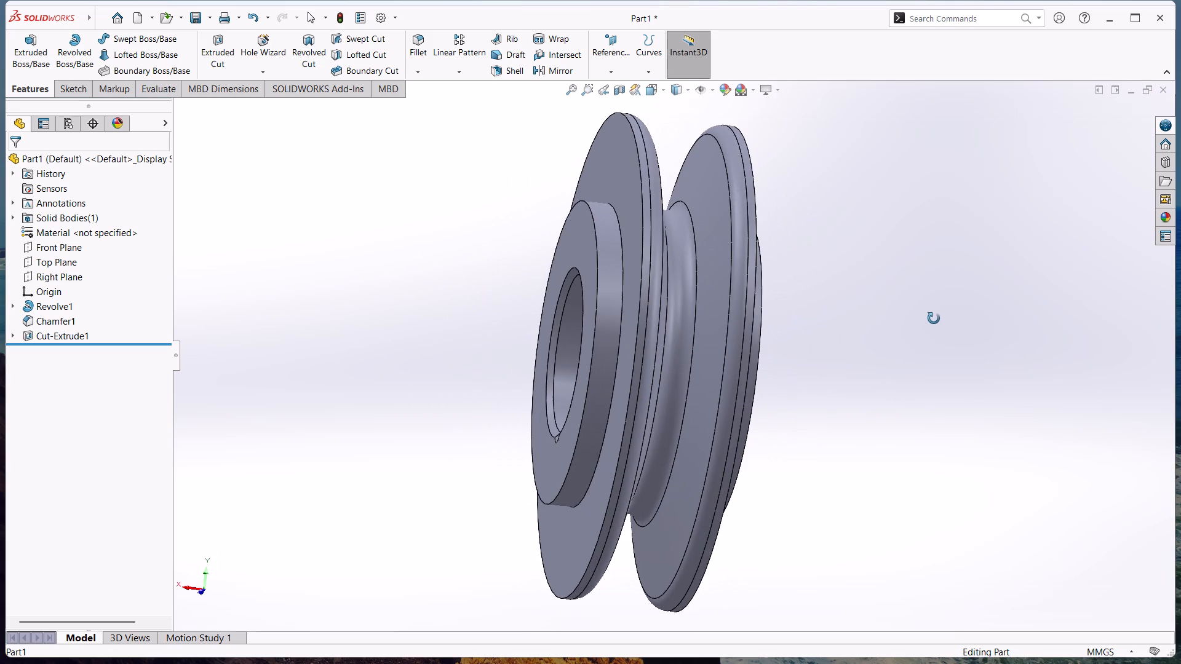
middle_click_drag(934, 318, 936, 310)
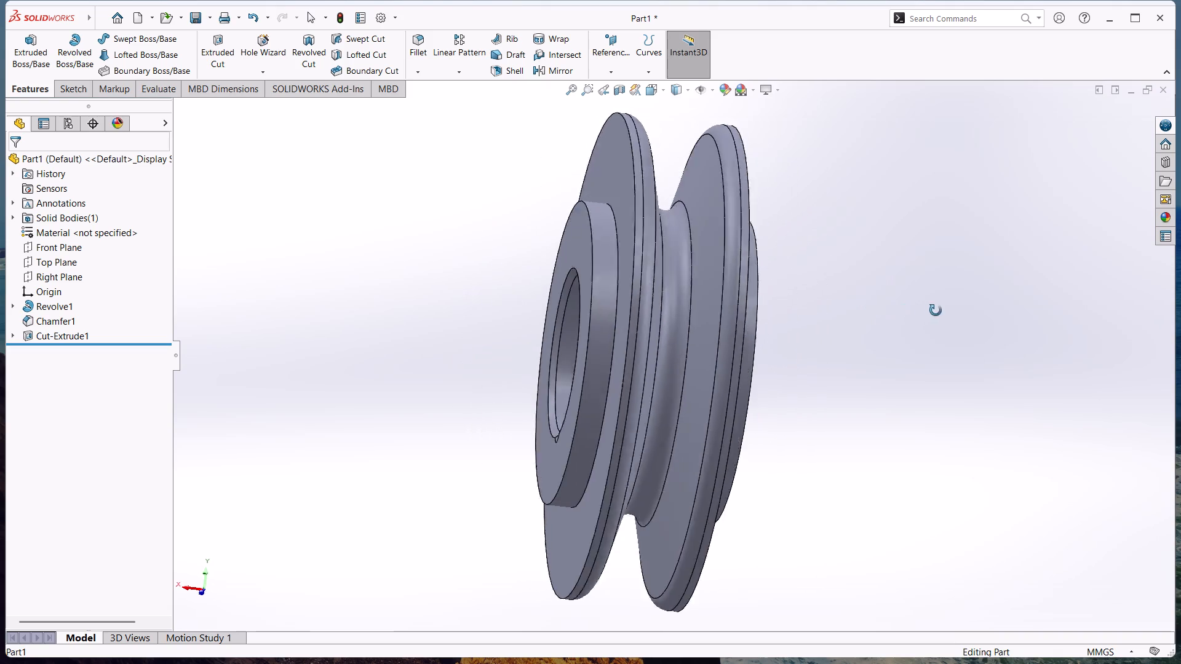
middle_click_drag(936, 310, 946, 306)
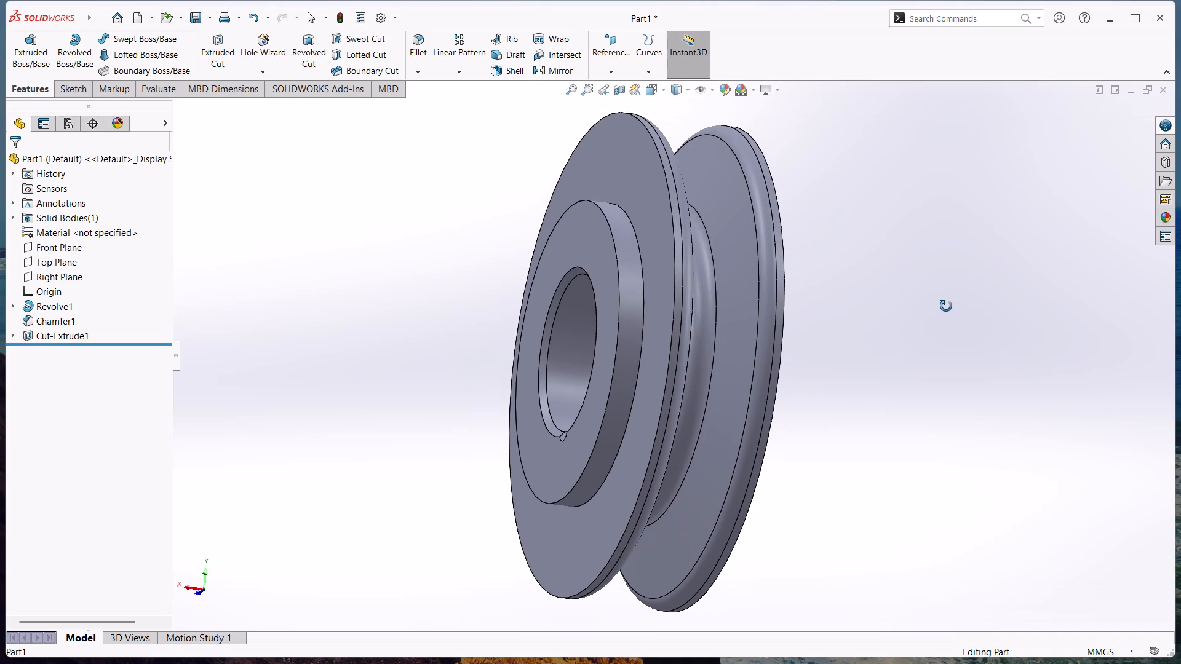
middle_click_drag(946, 306, 934, 295)
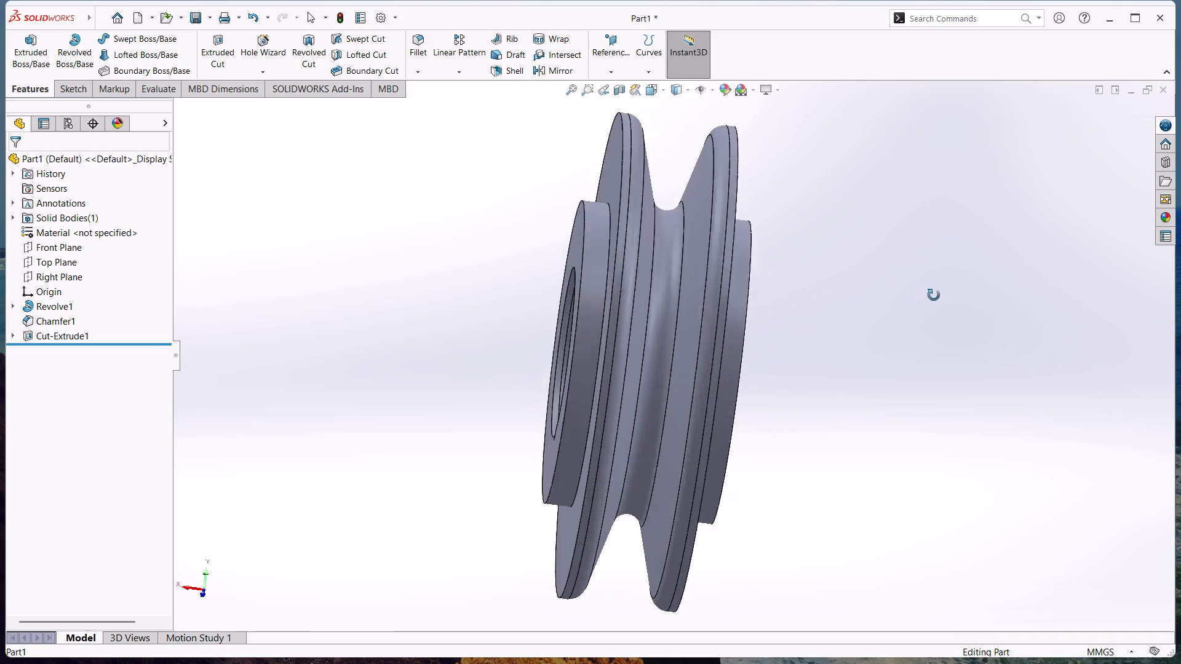
Inspect the keyway in the bore from the hub face, and examine the groove and the opposite hub.
middle_click_drag(934, 295, 1072, 364)
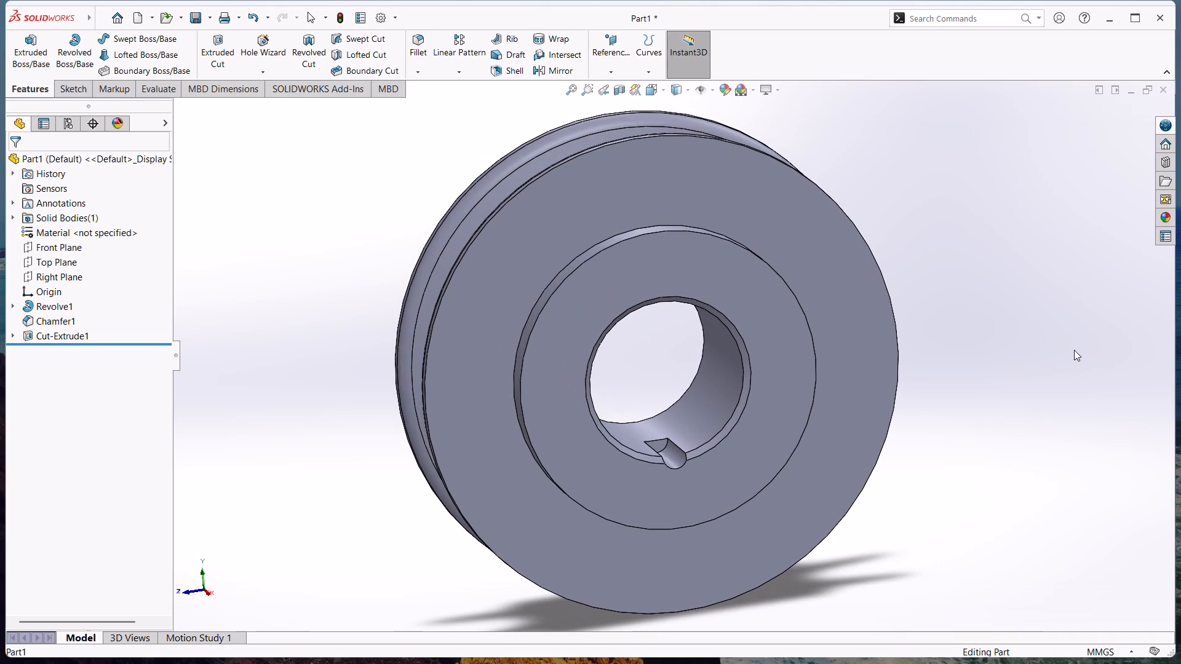
scroll(1037, 343, "up", 1)
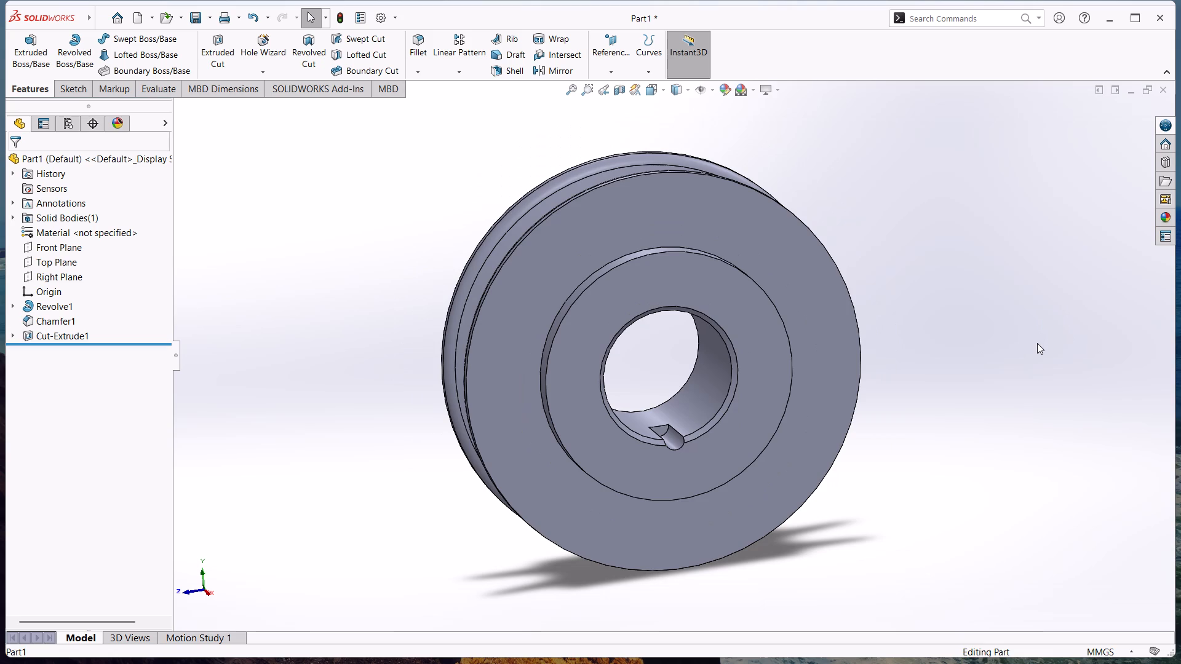
middle_click_drag(1048, 367, 1011, 368)
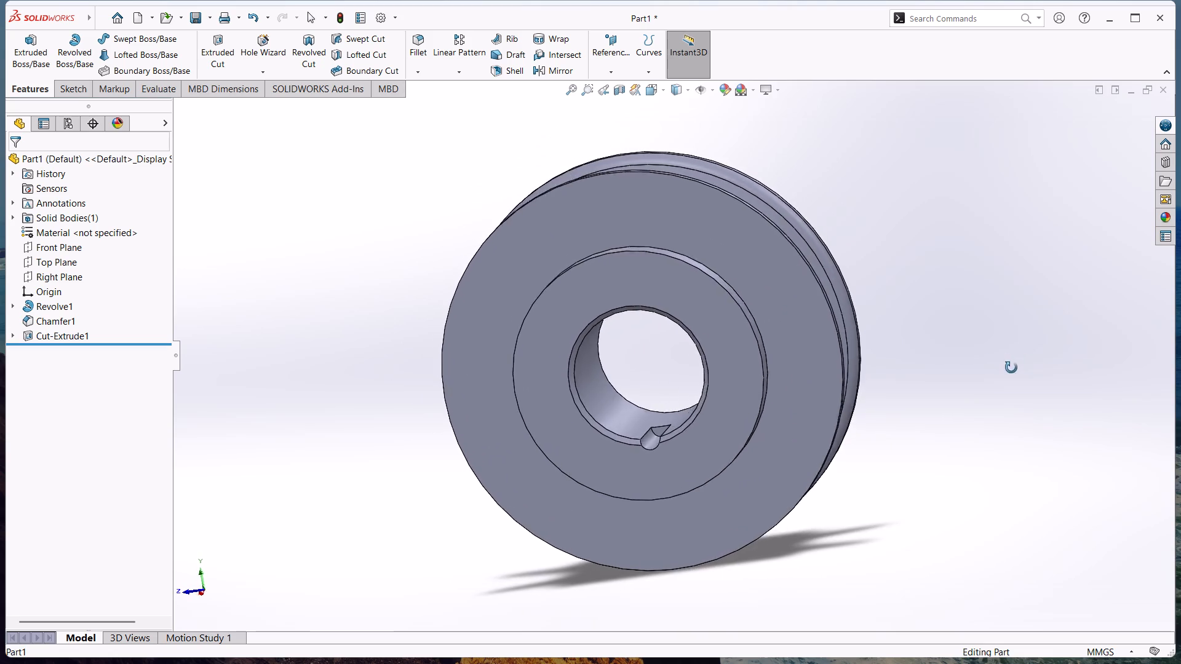
middle_click_drag(1011, 368, 940, 362)
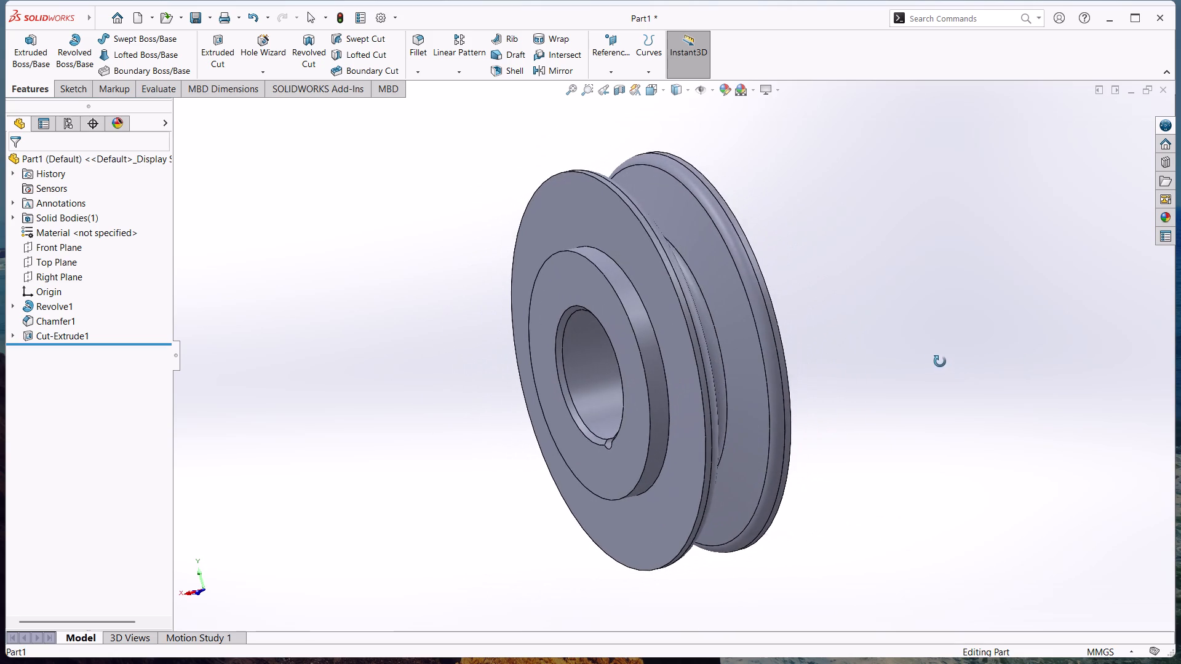
middle_click_drag(940, 362, 965, 344)
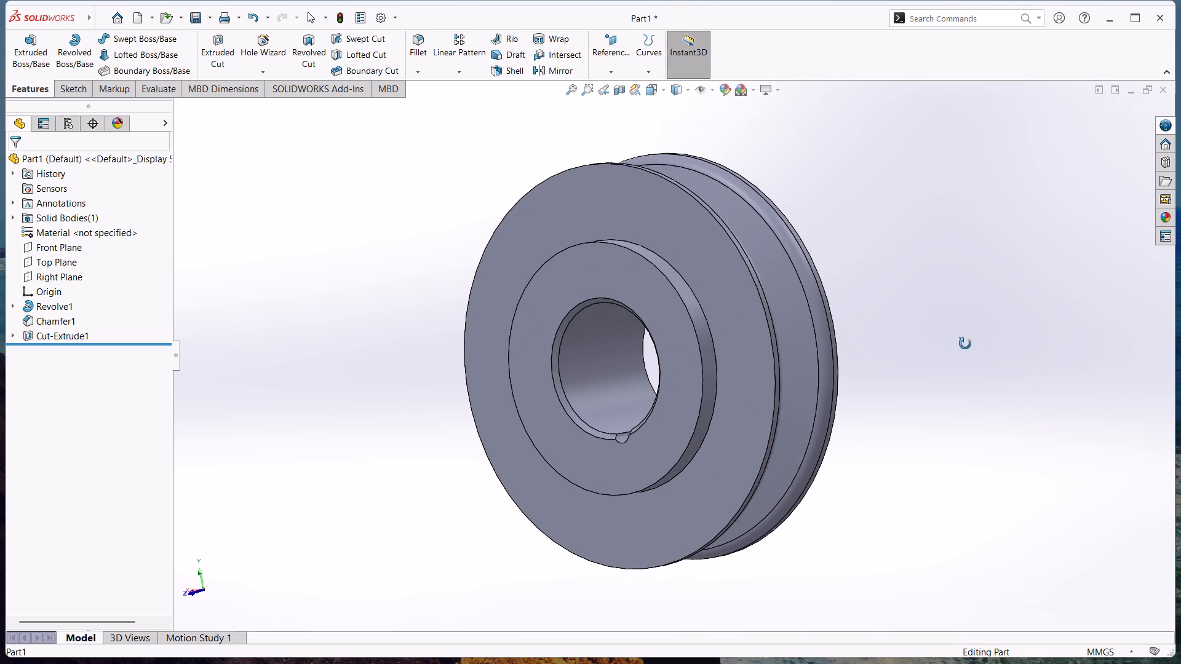
middle_click_drag(965, 344, 948, 340)
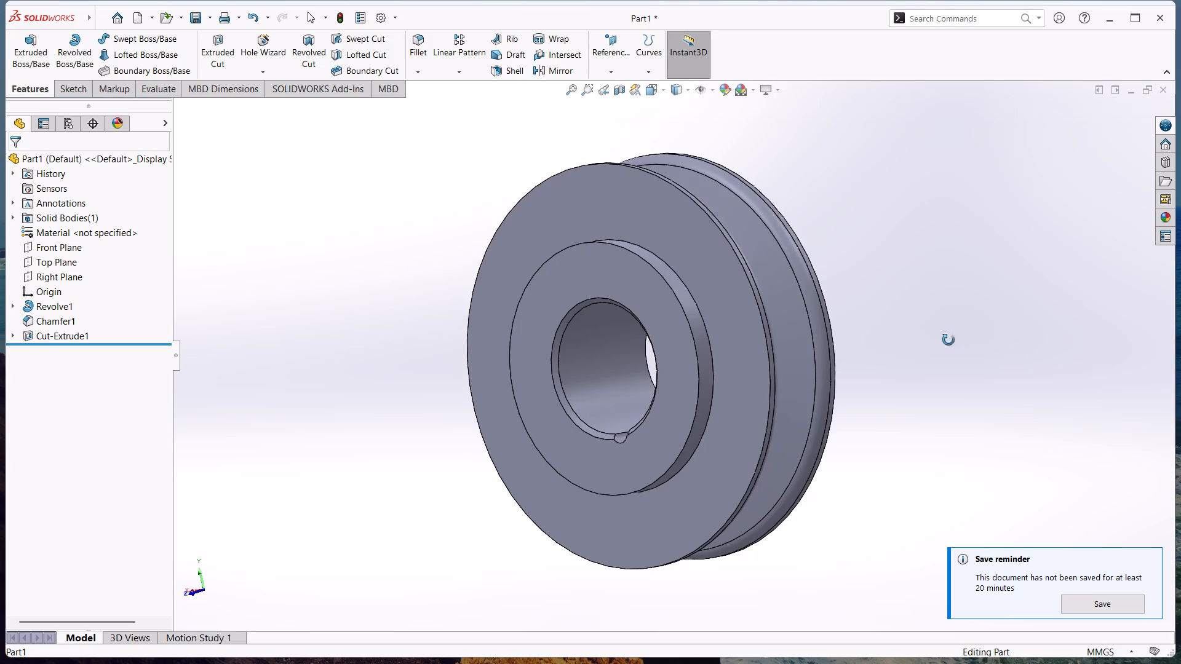
middle_click_drag(948, 340, 897, 333)
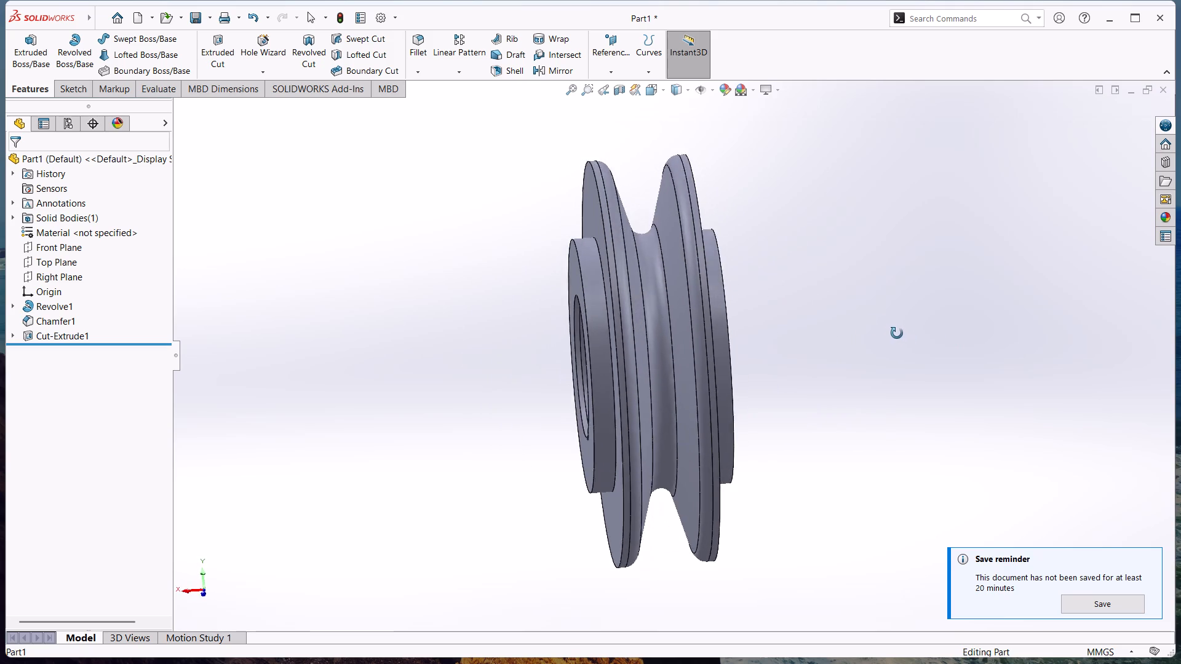
middle_click_drag(897, 333, 875, 331)
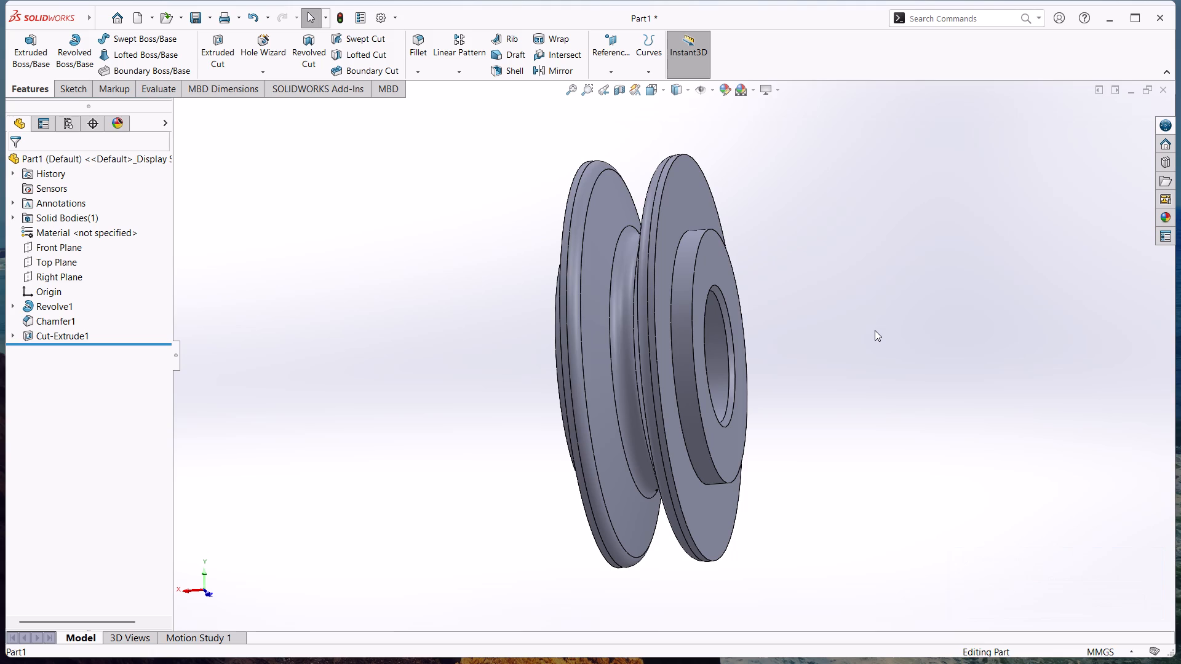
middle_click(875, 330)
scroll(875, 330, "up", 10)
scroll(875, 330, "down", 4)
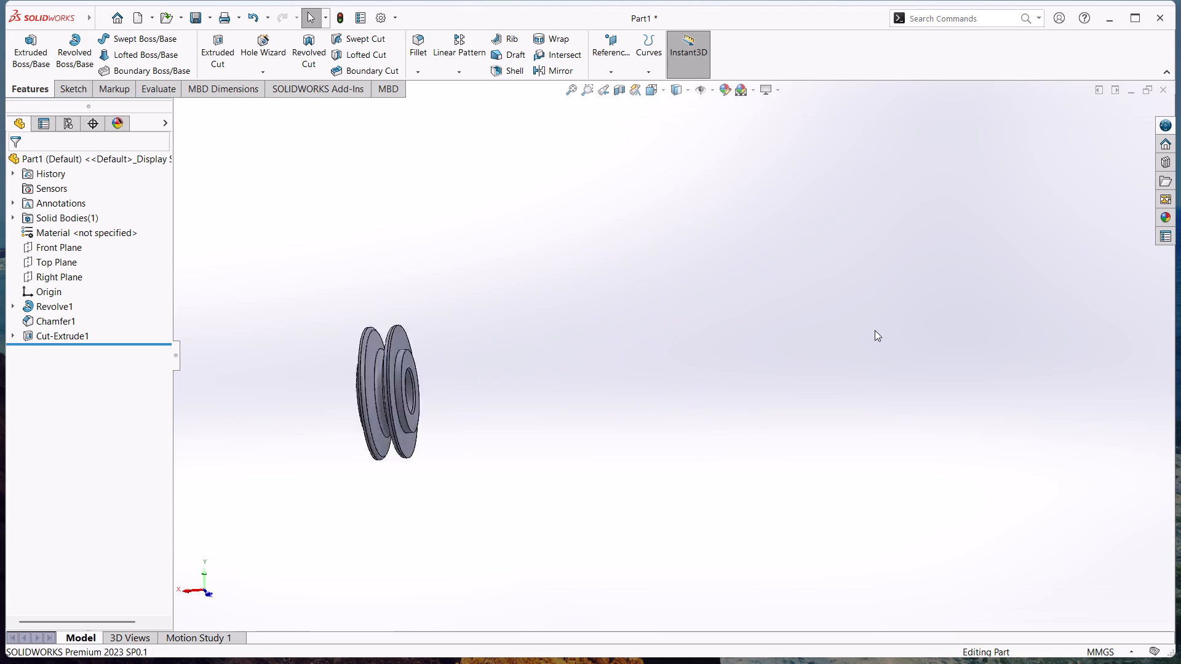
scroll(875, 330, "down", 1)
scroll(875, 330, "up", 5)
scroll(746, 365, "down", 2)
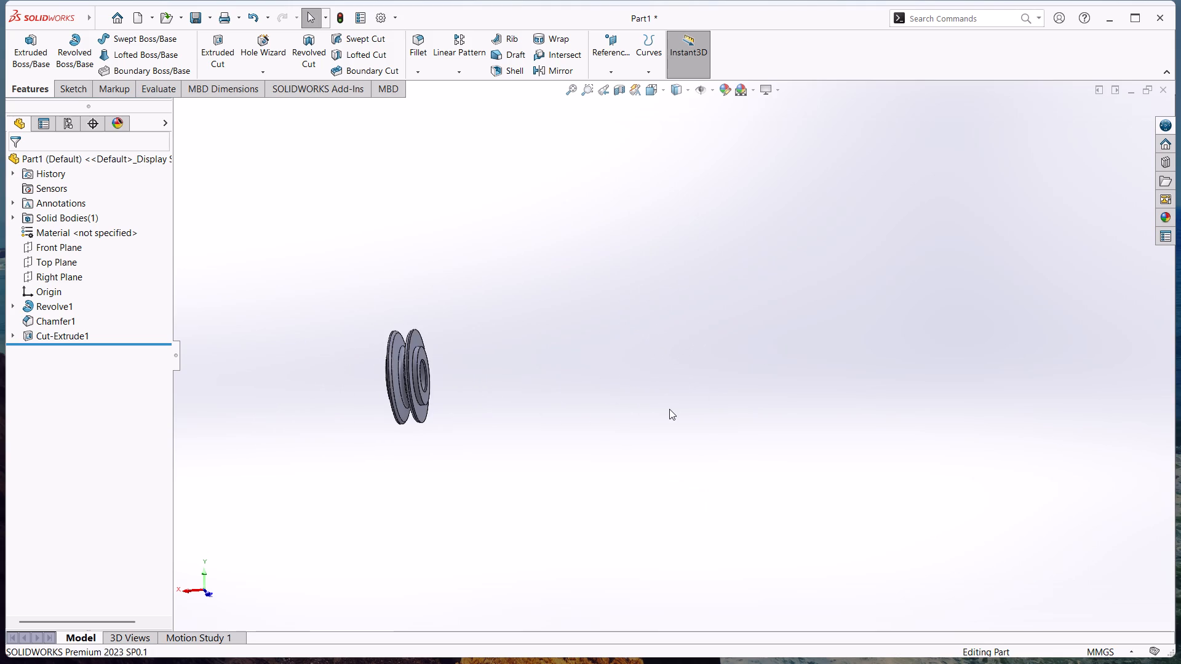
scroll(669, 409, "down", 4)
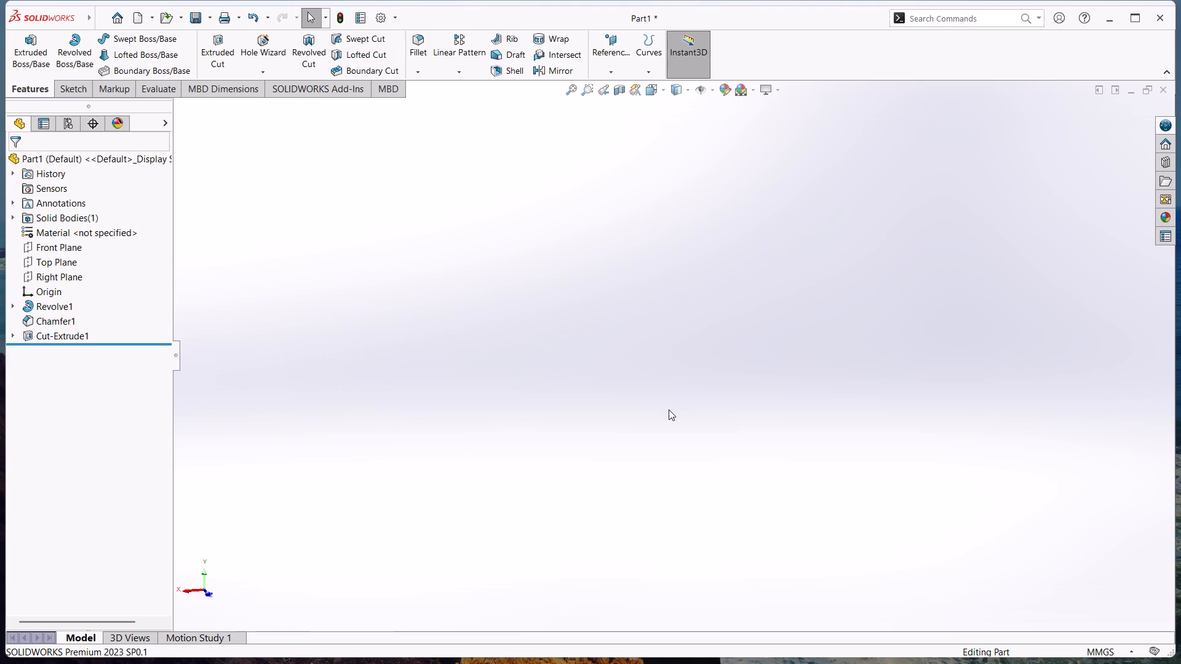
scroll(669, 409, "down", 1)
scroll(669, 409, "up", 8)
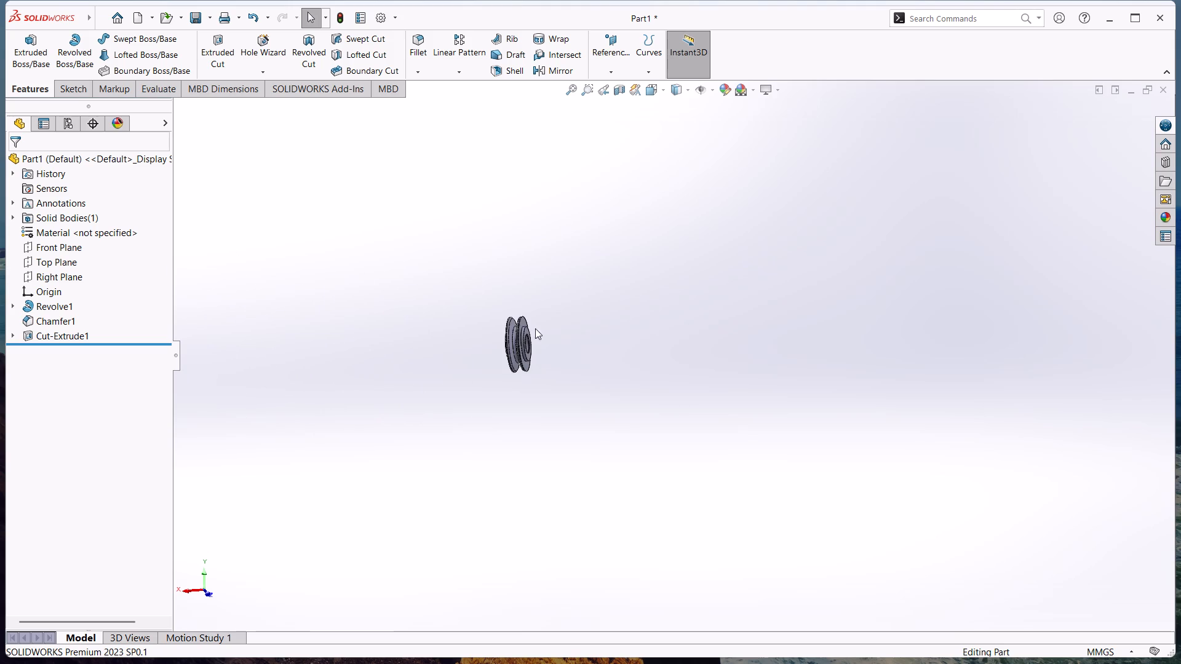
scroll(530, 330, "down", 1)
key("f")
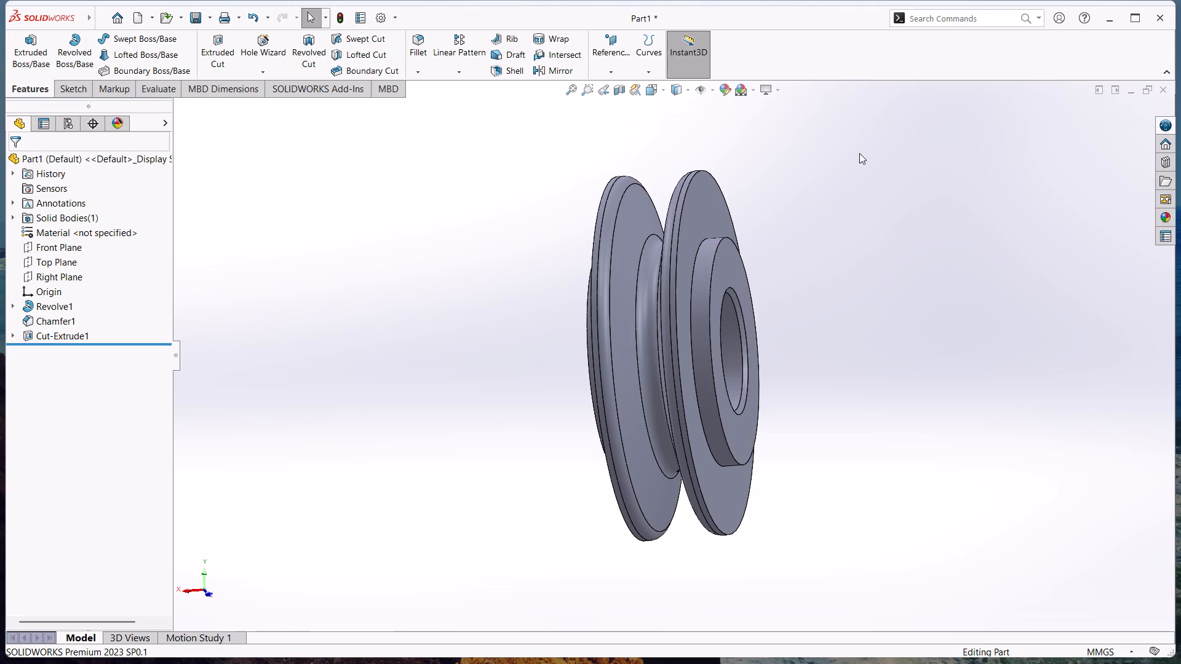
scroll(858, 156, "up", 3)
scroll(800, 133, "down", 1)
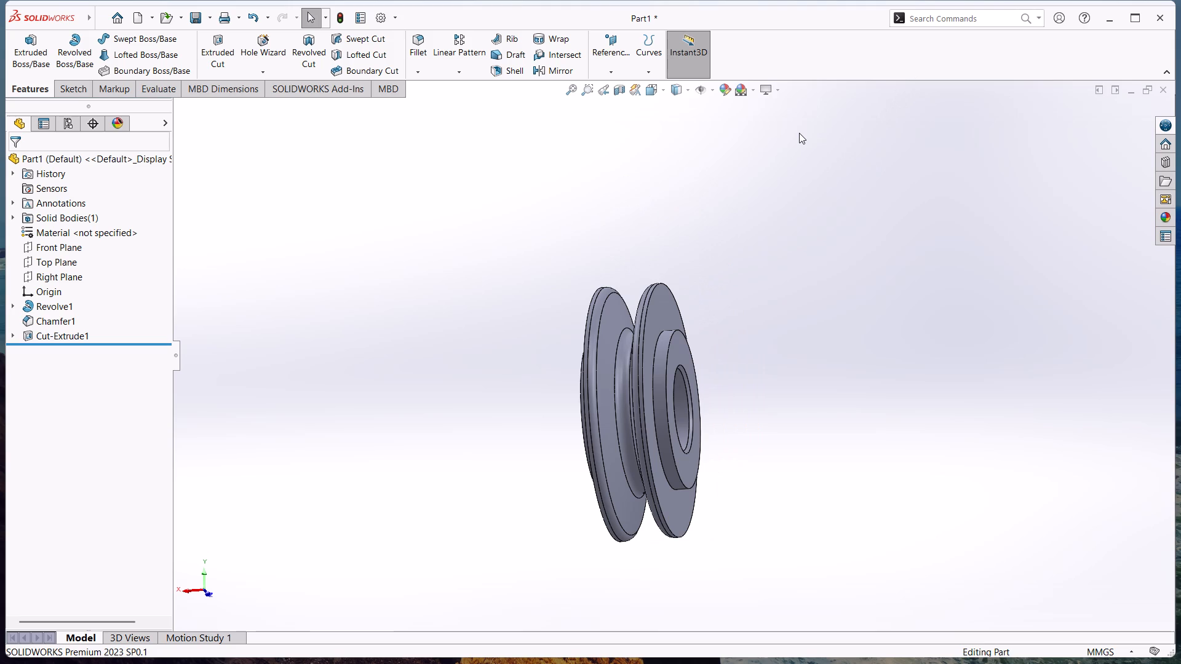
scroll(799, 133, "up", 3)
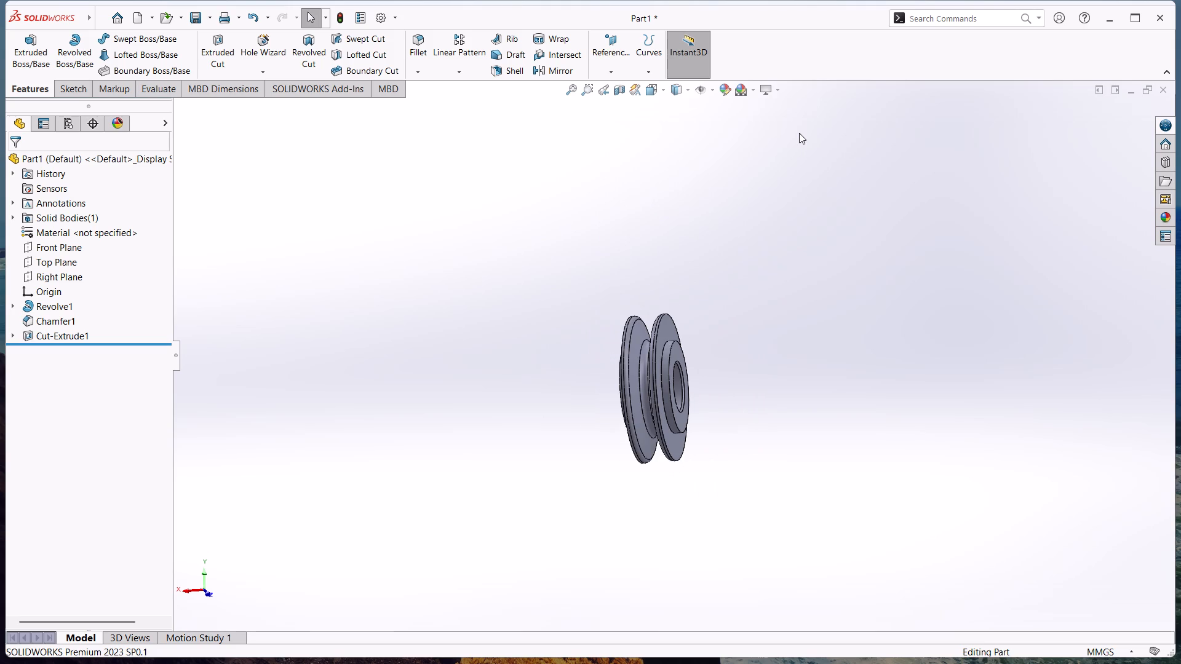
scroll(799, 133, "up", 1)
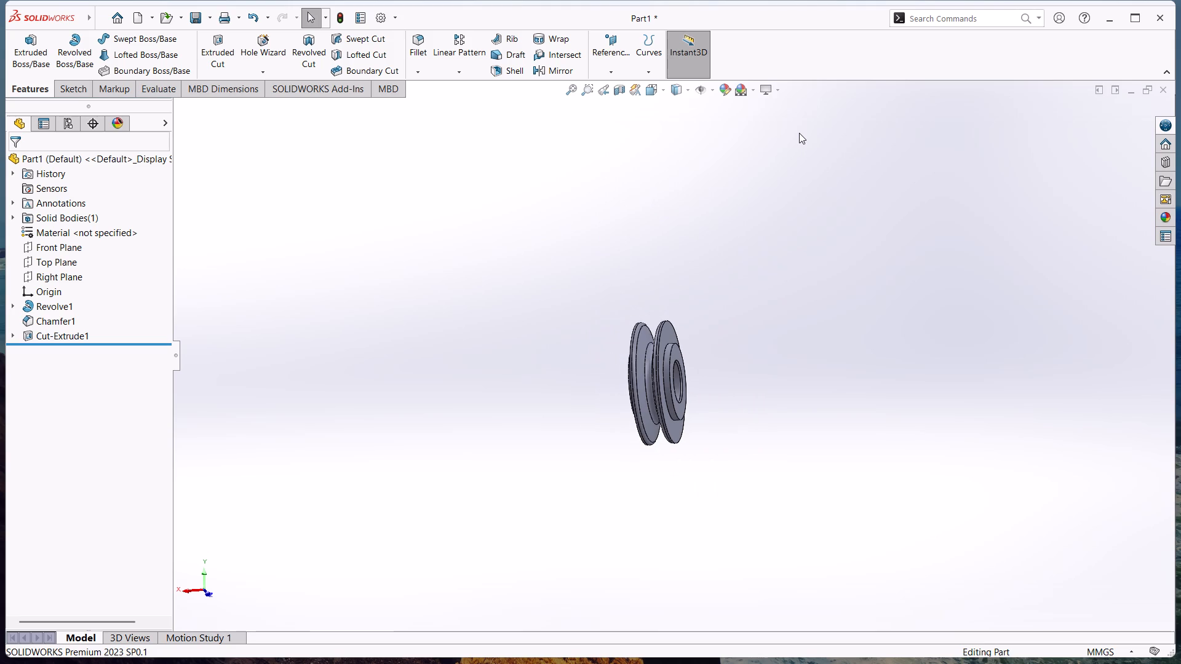
Compare the whole pulley in the front, back, left and right standard views.
scroll(799, 133, "up", 2)
scroll(799, 133, "down", 1)
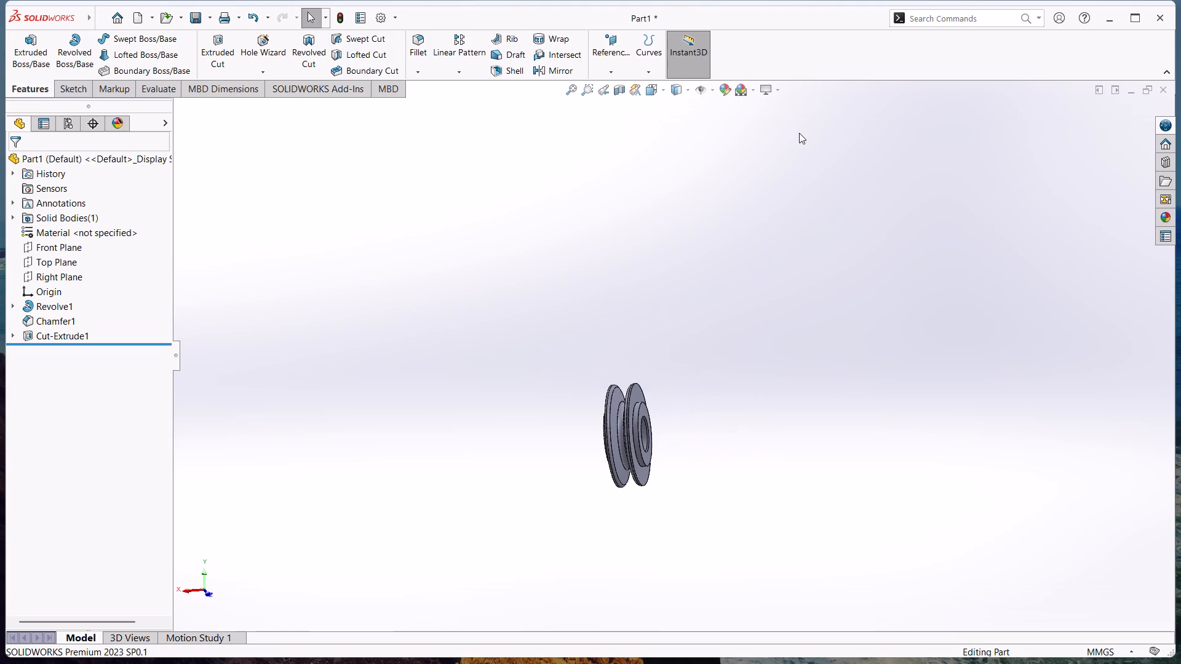
key("f")
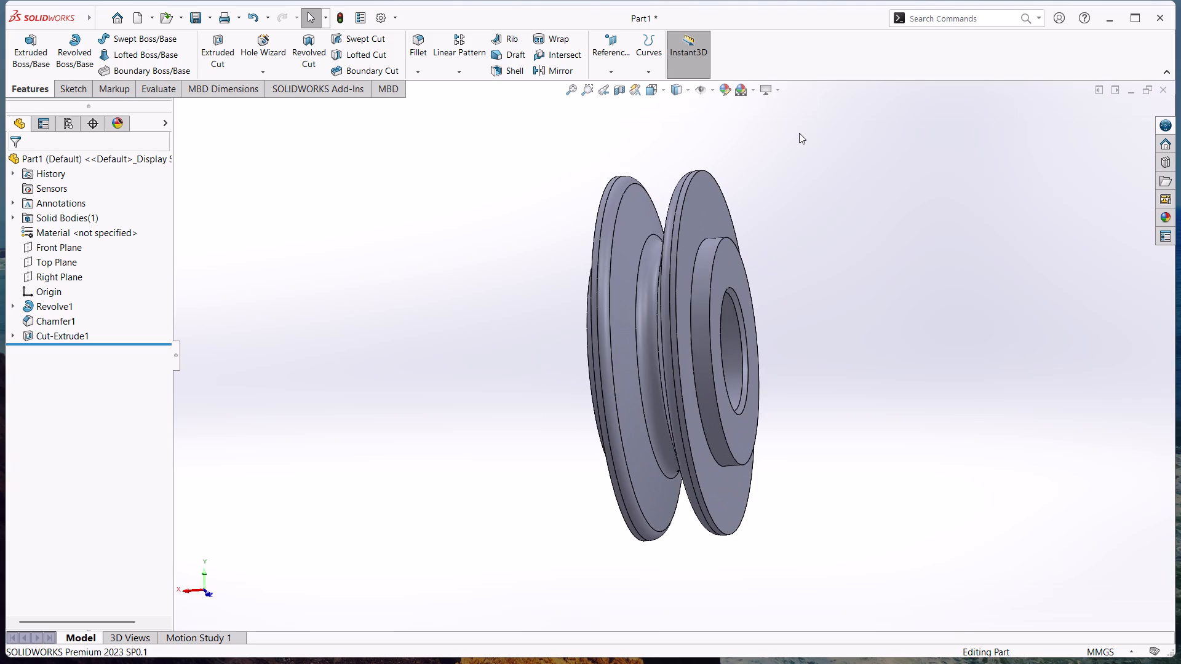
key("ctrl+1")
key("ctrl+2")
key("ctrl+3")
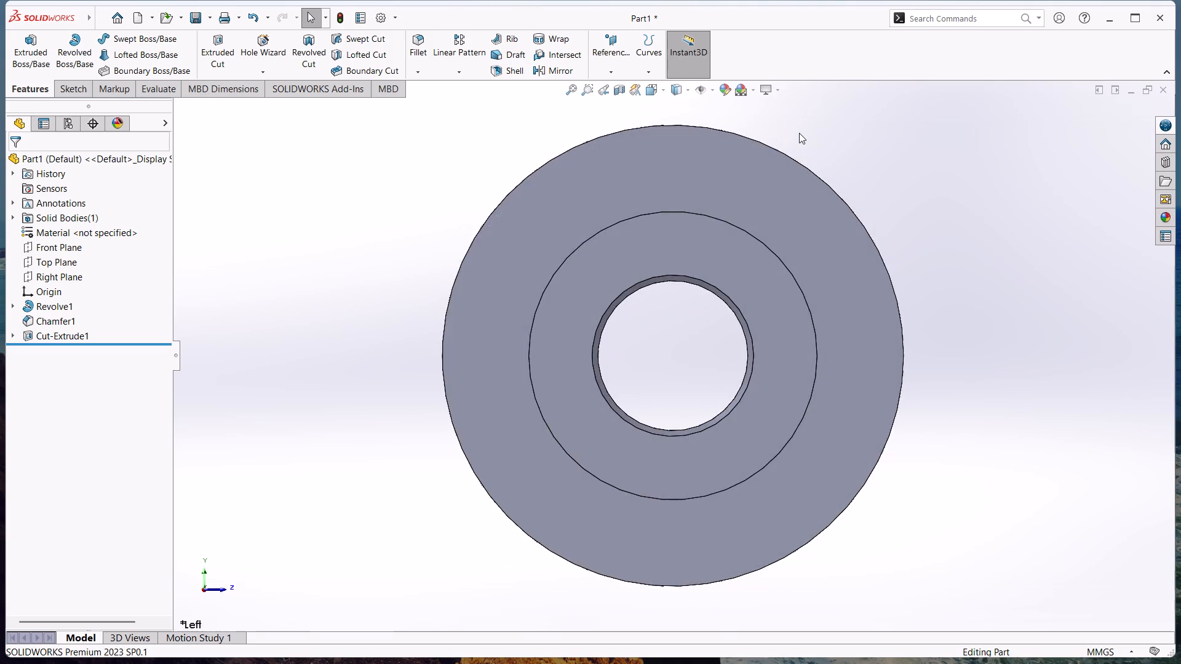
key("ctrl+4")
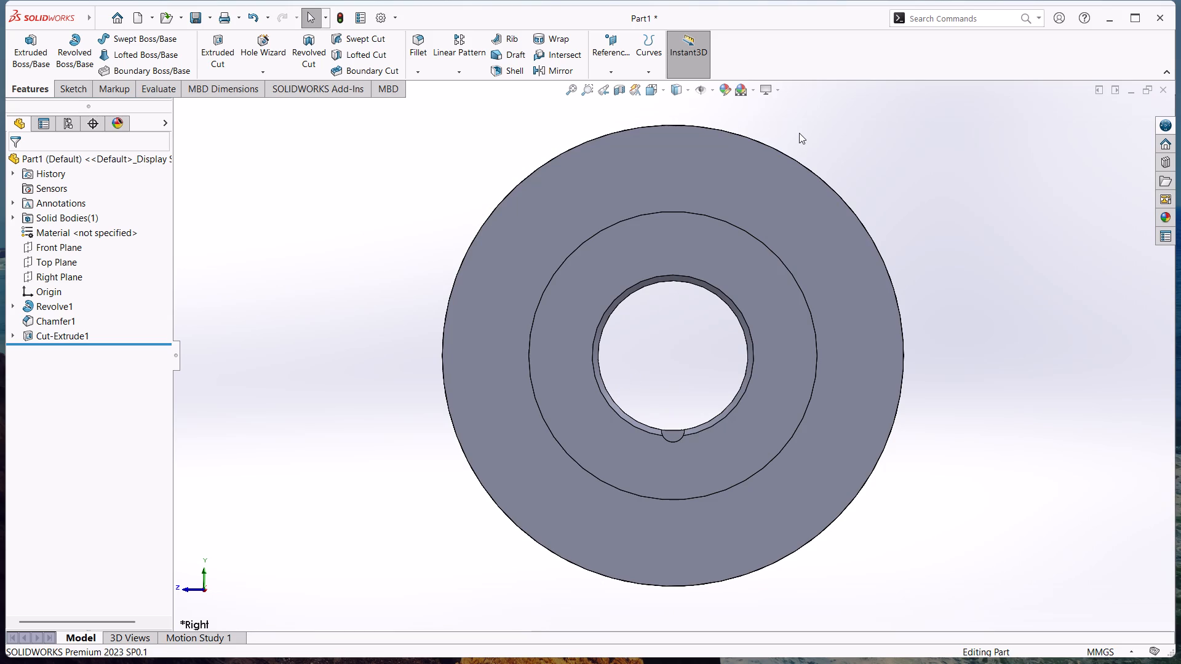
Examine the hub face, chamfered bore and round keyway in the right view, from a distance and up close.
scroll(773, 141, "down", 2)
scroll(748, 148, "up", 3)
scroll(748, 148, "down", 3)
scroll(748, 148, "up", 2)
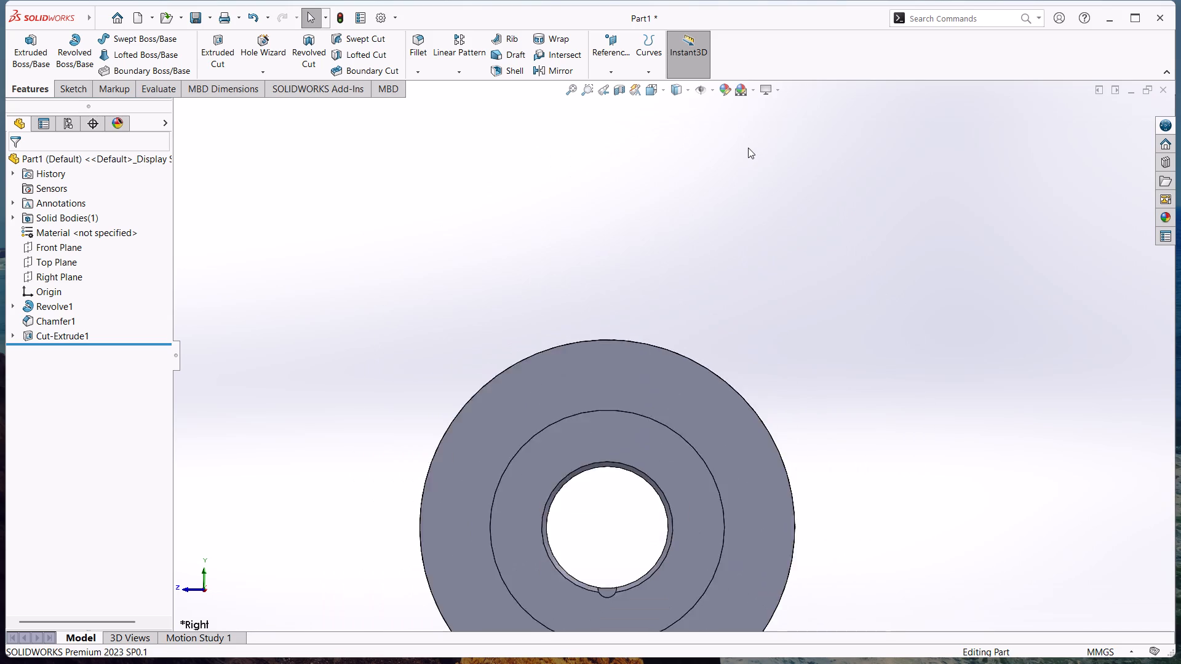
scroll(748, 148, "up", 1)
scroll(748, 148, "down", 1)
scroll(747, 148, "up", 3)
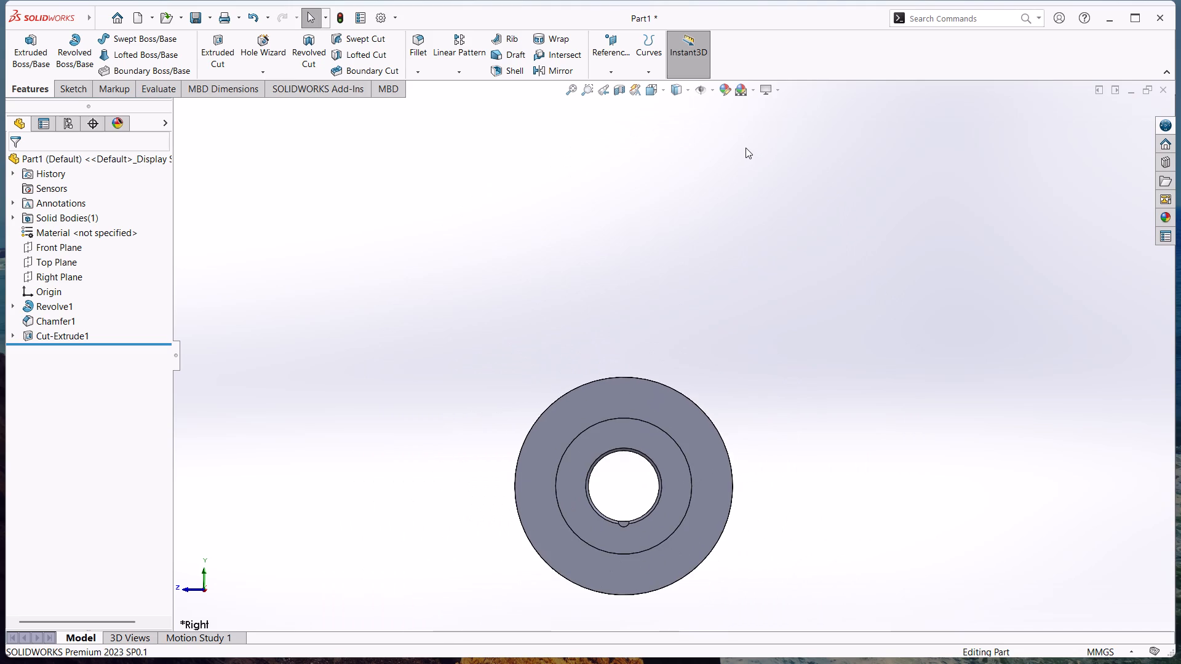
scroll(678, 335, "down", 2)
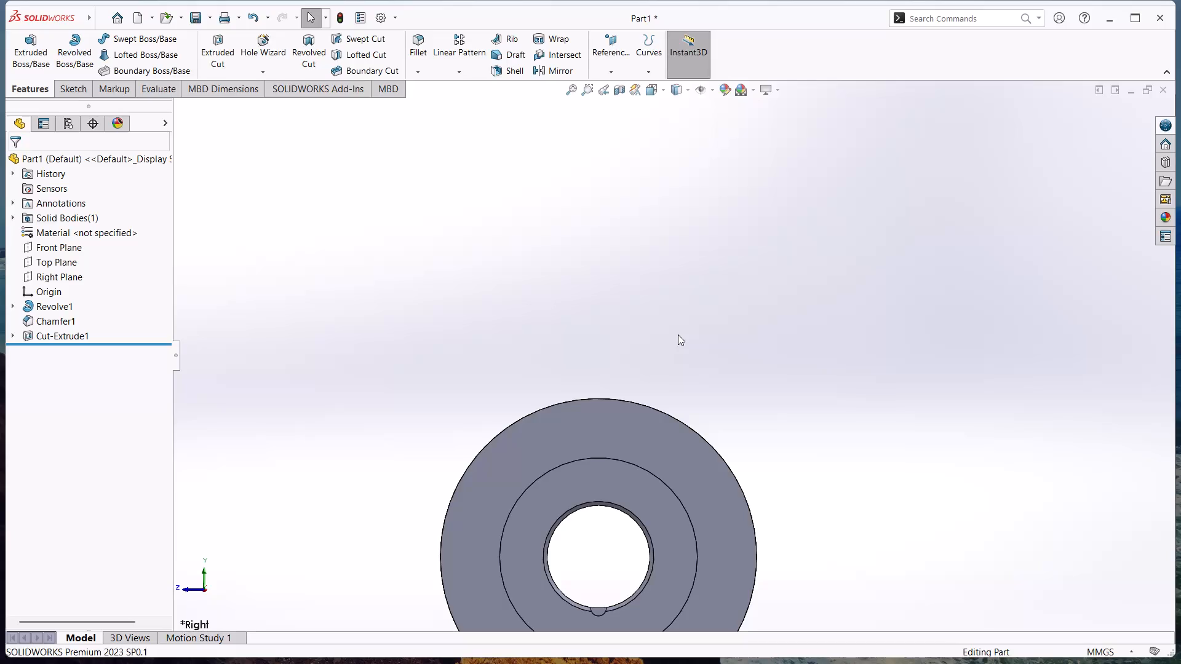
scroll(678, 334, "down", 1)
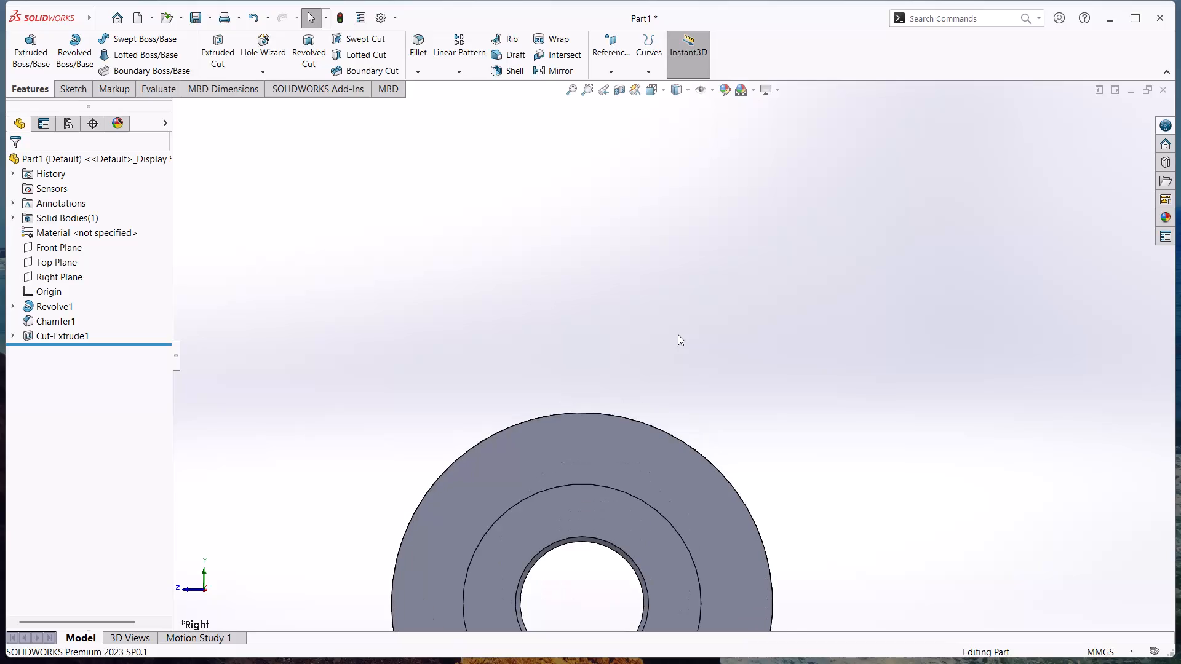
scroll(678, 334, "down", 1)
scroll(678, 334, "up", 5)
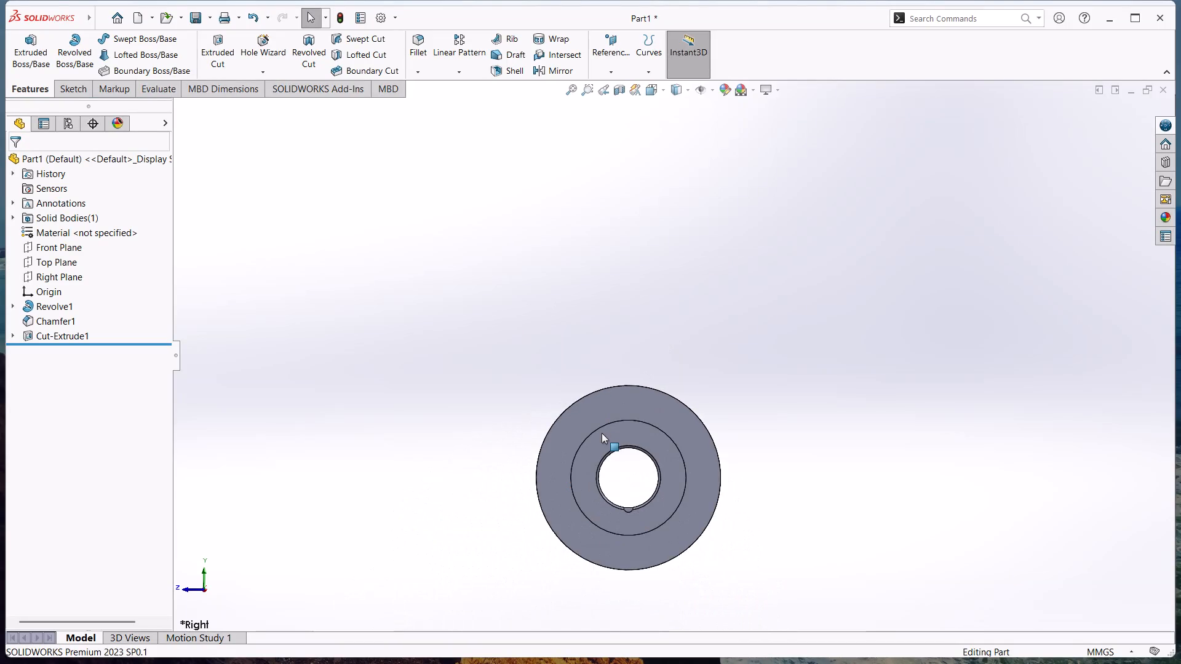
scroll(562, 468, "down", 5)
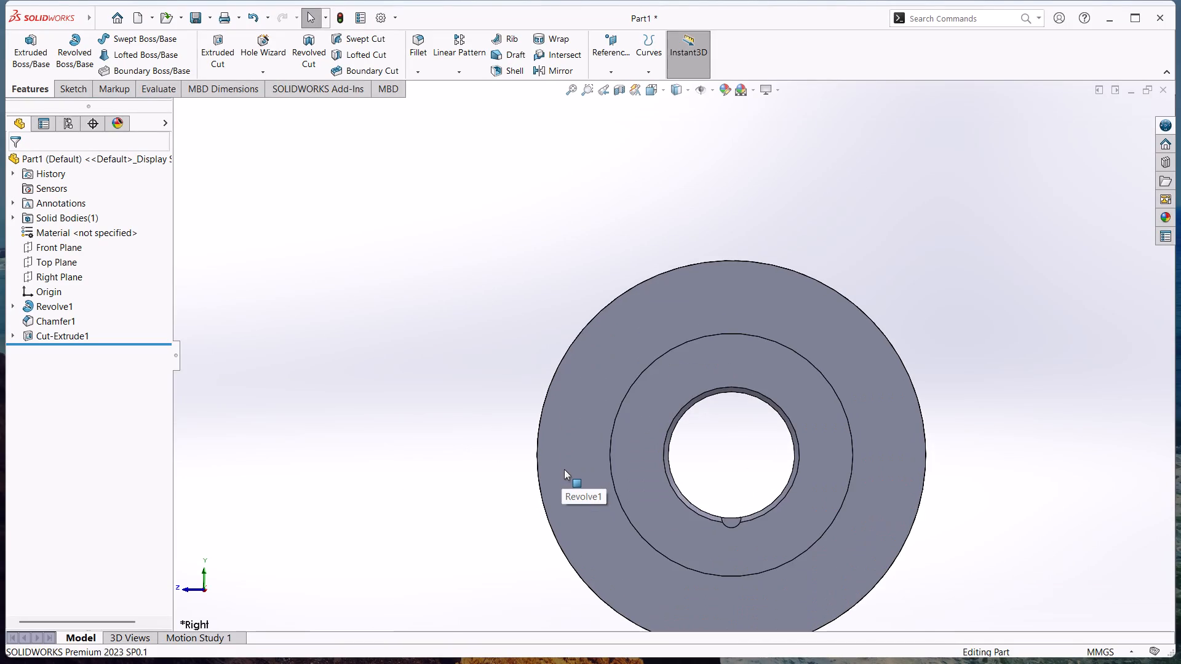
scroll(564, 469, "down", 2)
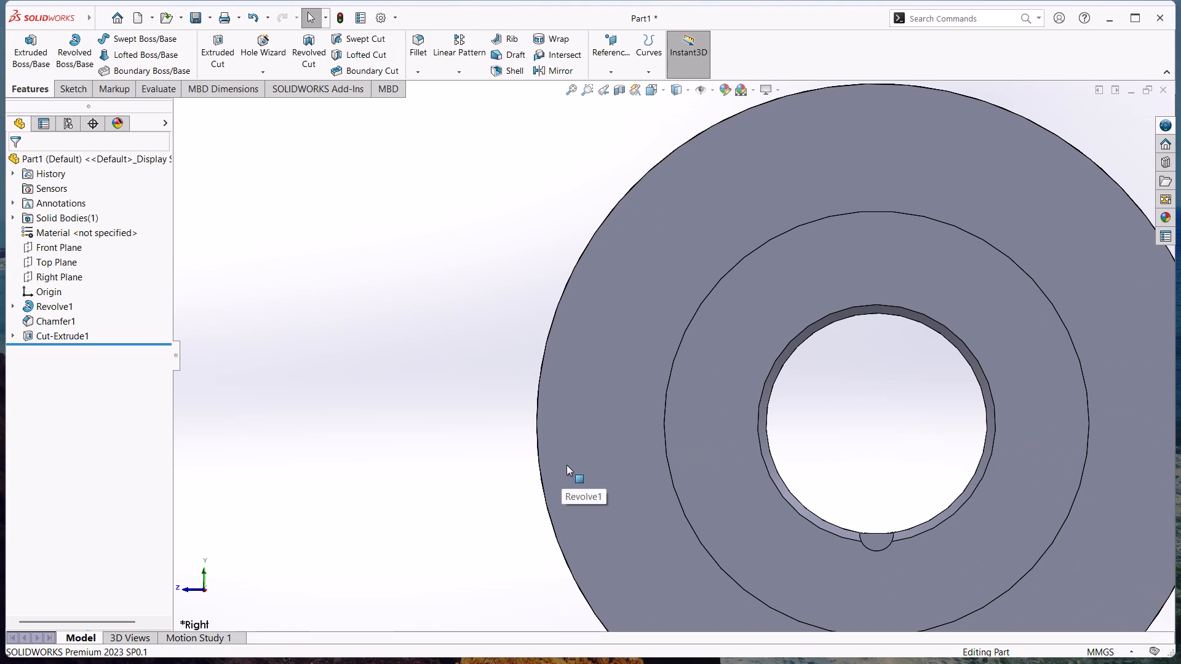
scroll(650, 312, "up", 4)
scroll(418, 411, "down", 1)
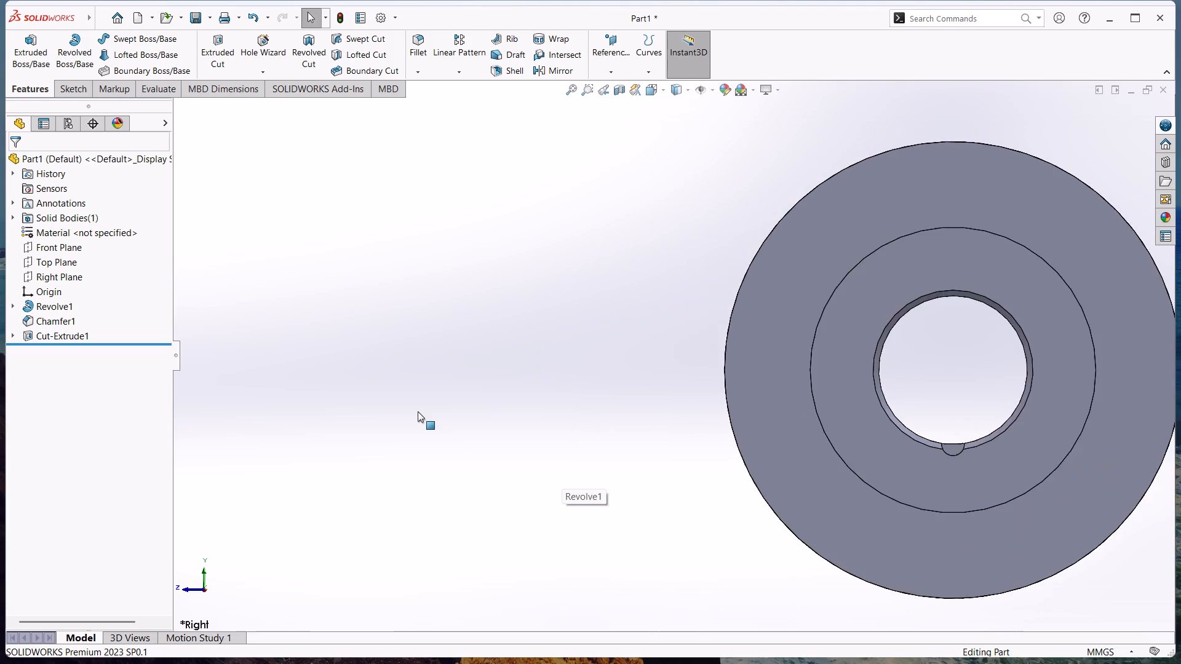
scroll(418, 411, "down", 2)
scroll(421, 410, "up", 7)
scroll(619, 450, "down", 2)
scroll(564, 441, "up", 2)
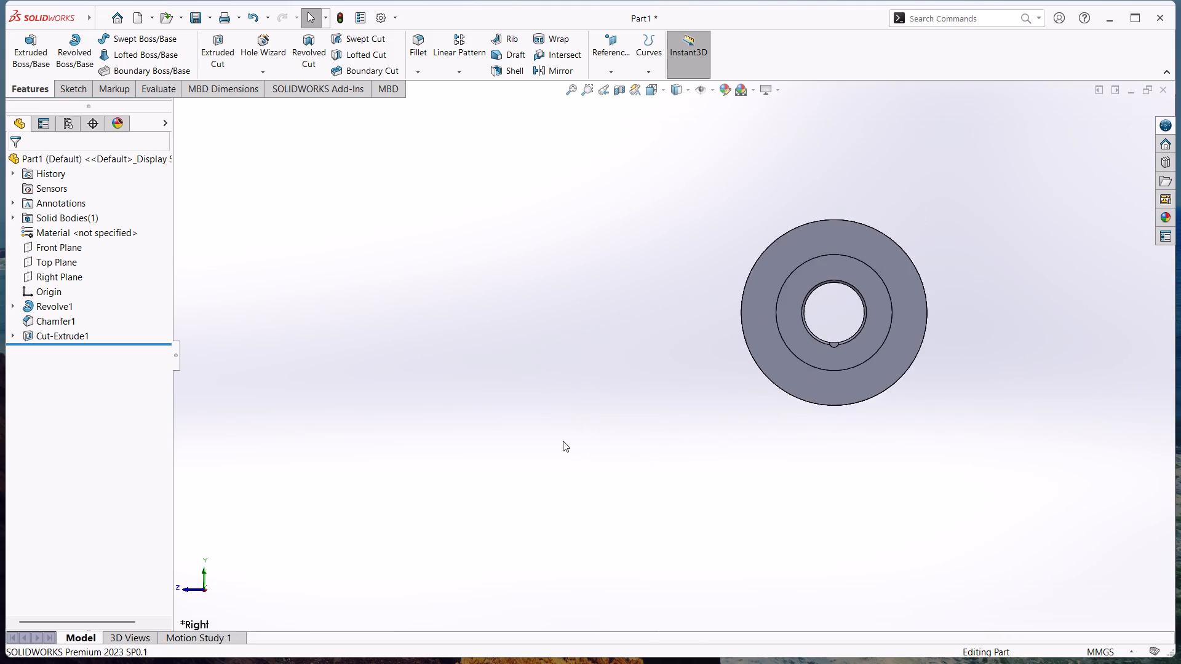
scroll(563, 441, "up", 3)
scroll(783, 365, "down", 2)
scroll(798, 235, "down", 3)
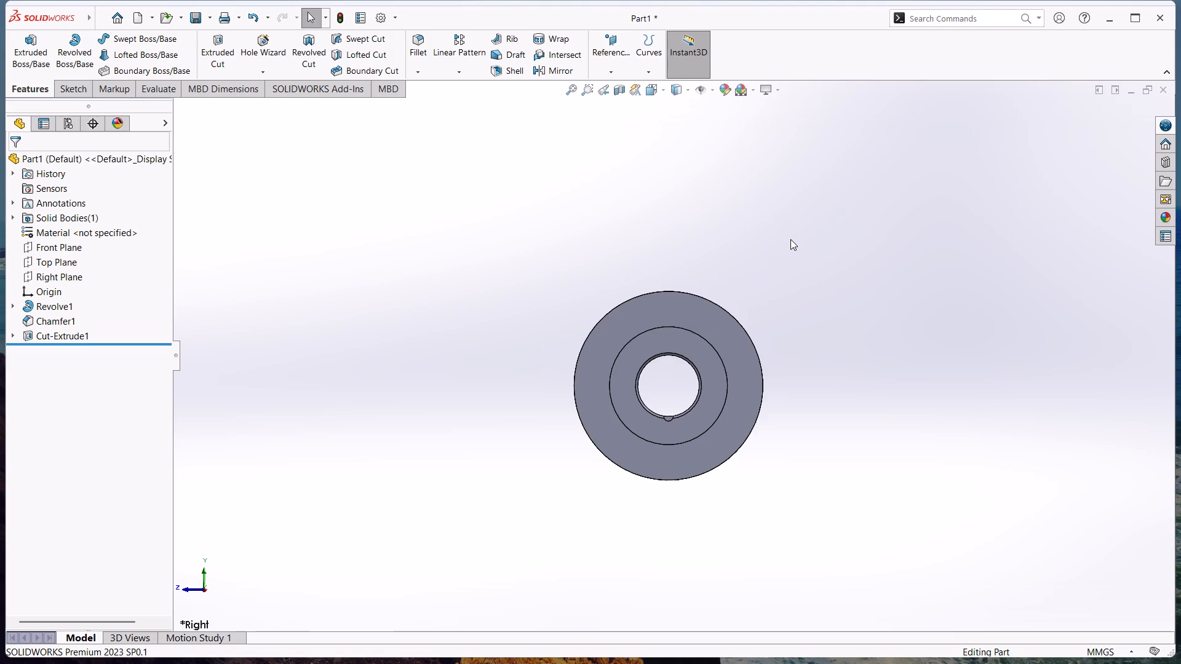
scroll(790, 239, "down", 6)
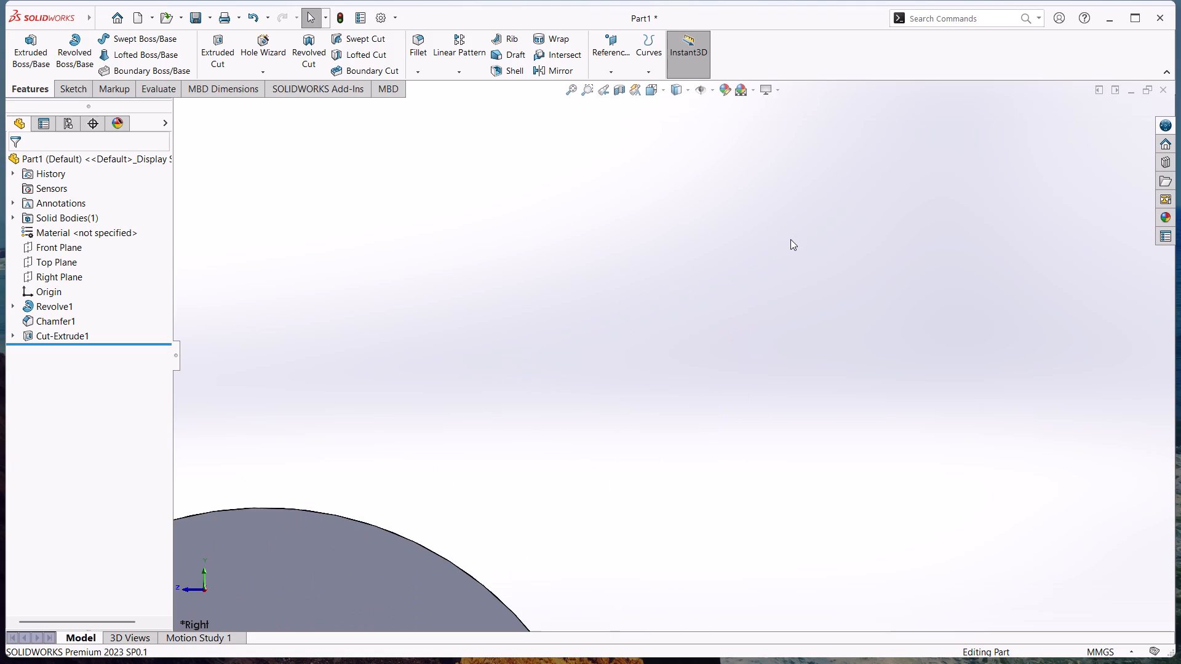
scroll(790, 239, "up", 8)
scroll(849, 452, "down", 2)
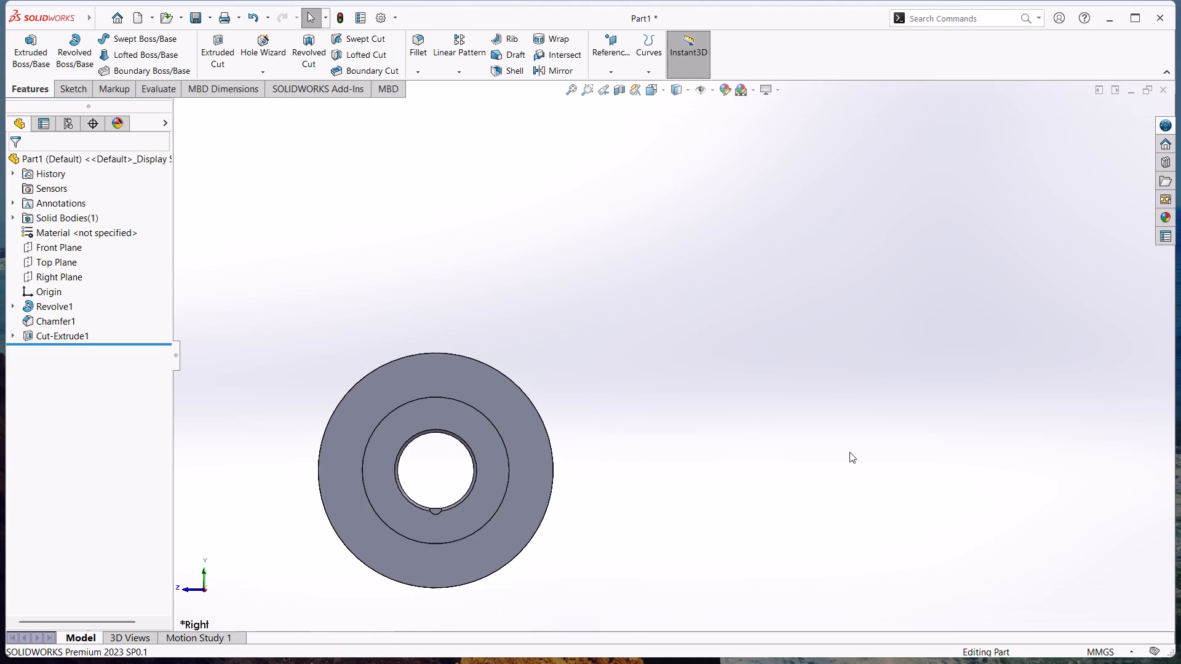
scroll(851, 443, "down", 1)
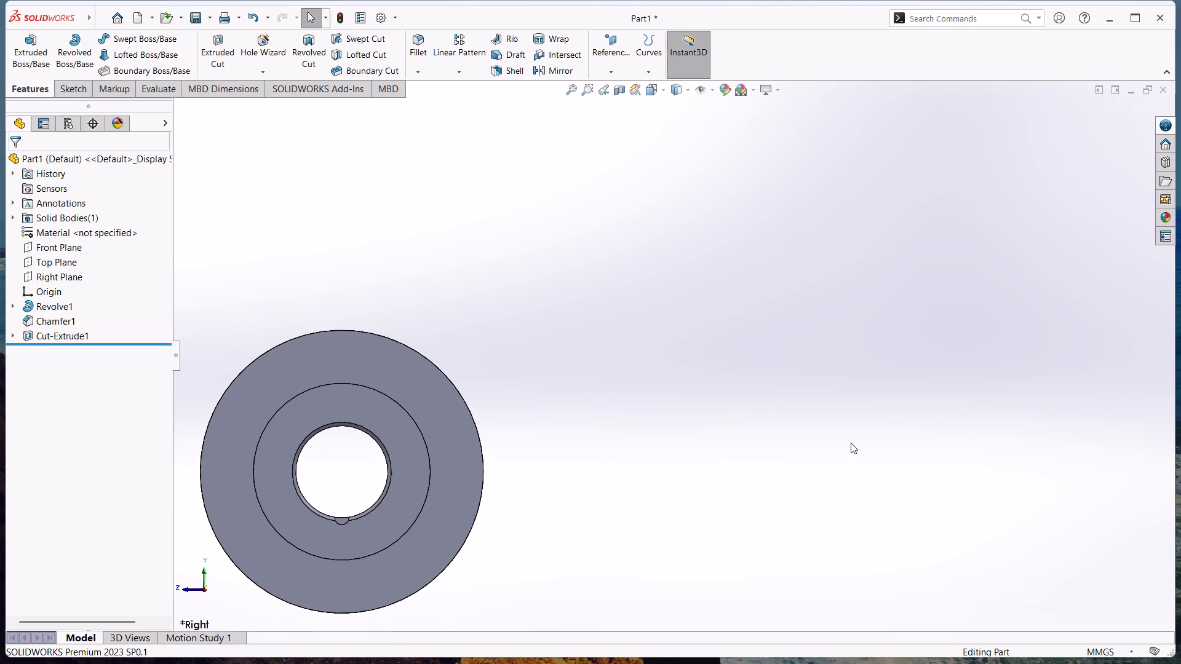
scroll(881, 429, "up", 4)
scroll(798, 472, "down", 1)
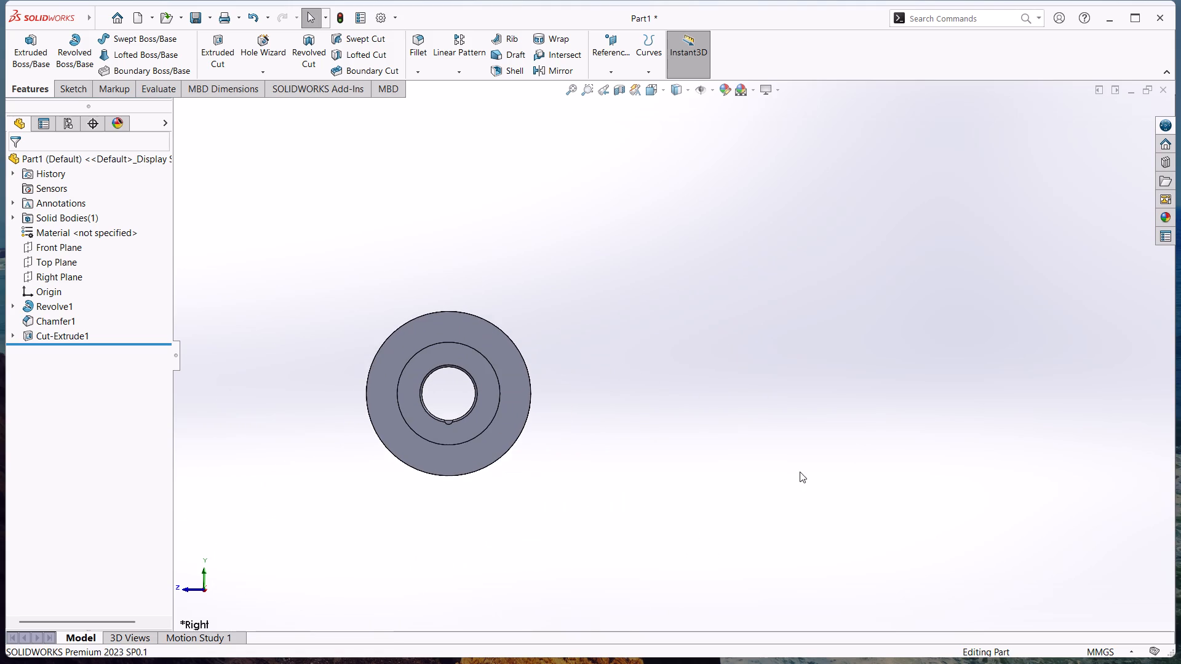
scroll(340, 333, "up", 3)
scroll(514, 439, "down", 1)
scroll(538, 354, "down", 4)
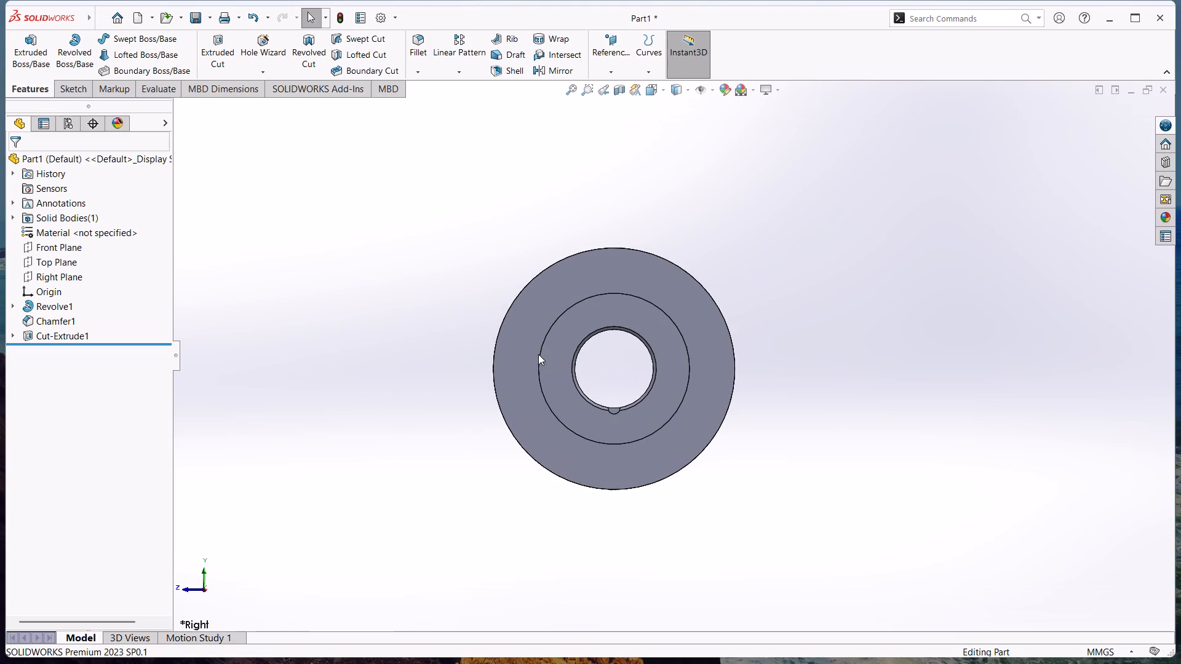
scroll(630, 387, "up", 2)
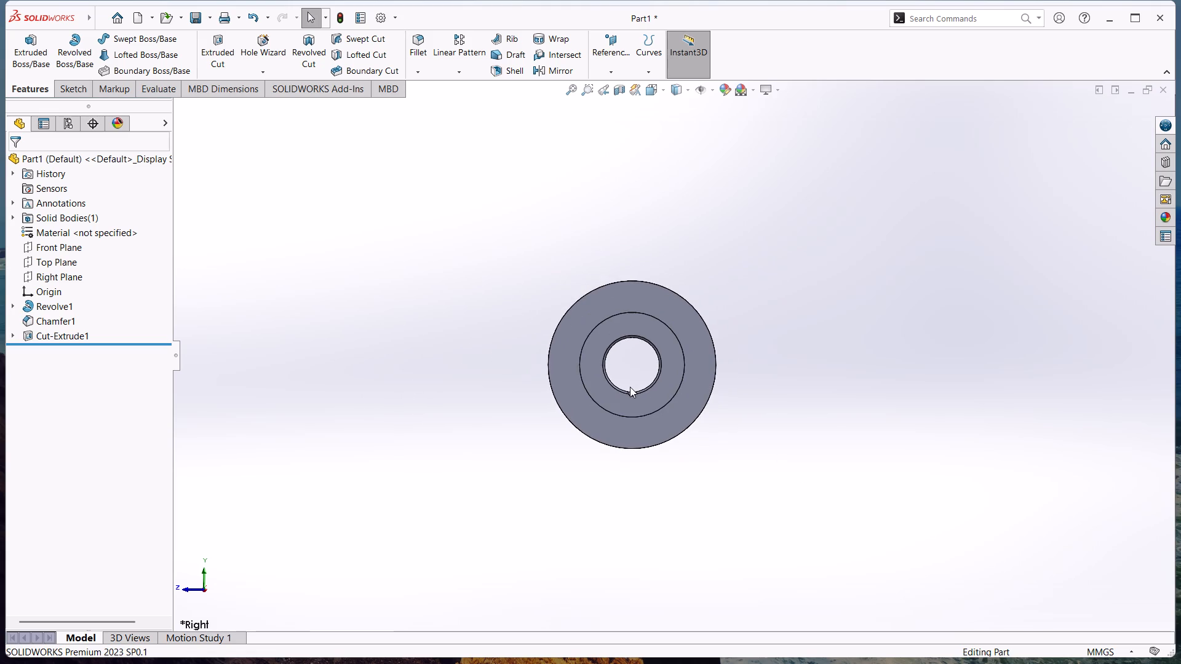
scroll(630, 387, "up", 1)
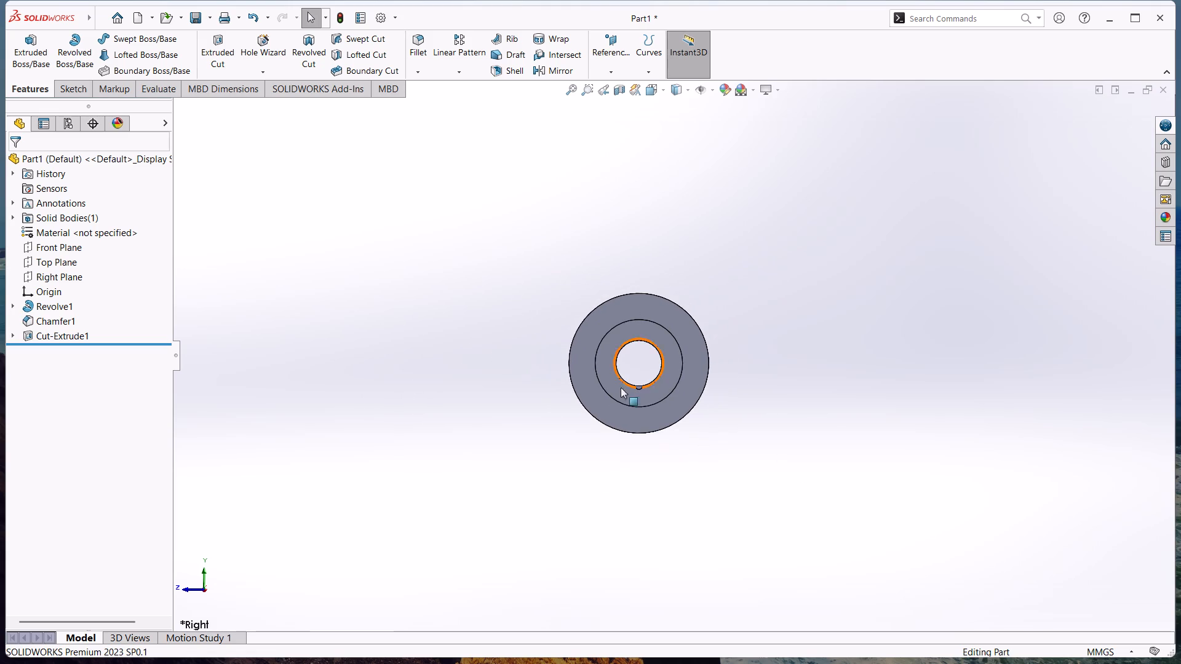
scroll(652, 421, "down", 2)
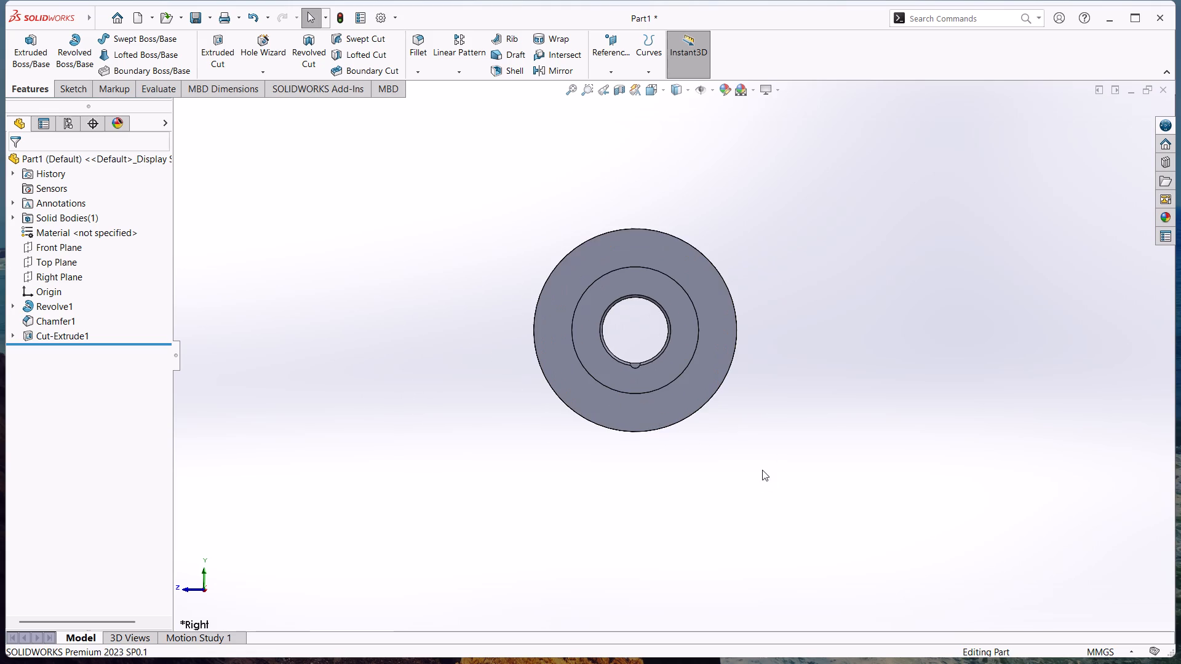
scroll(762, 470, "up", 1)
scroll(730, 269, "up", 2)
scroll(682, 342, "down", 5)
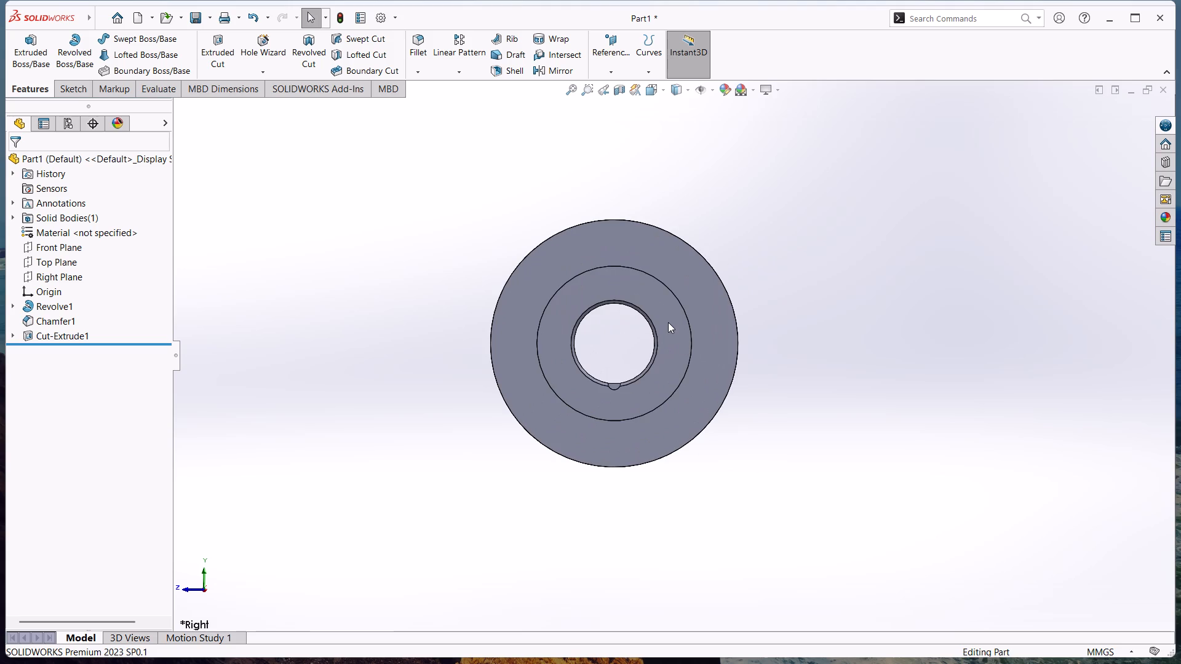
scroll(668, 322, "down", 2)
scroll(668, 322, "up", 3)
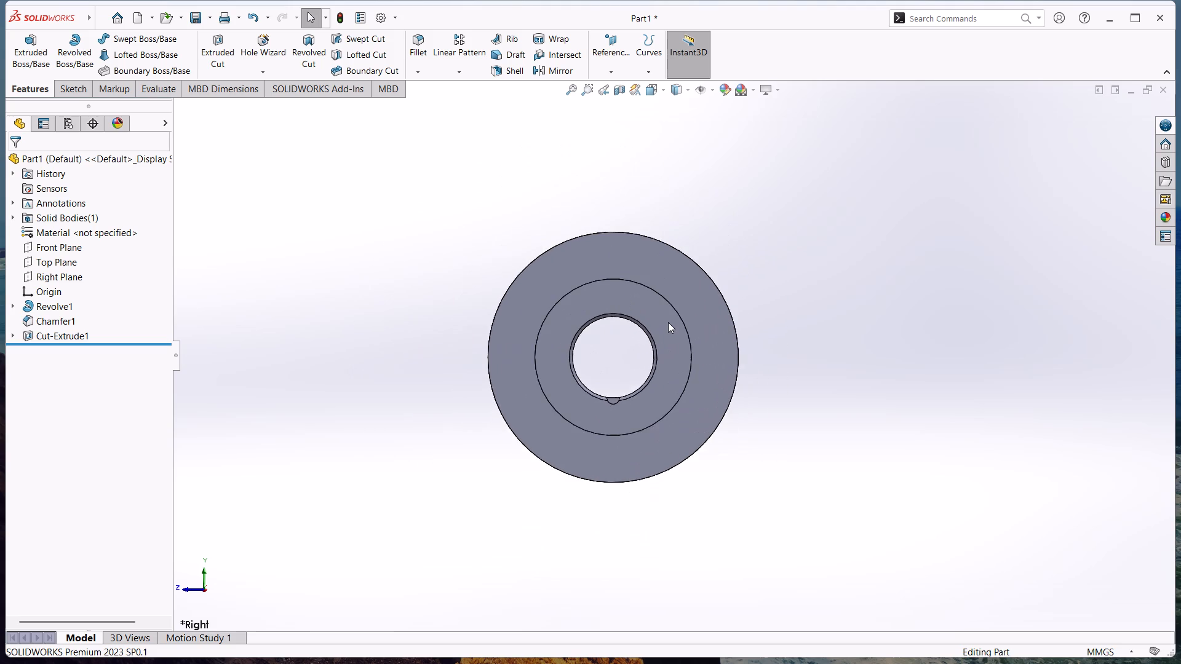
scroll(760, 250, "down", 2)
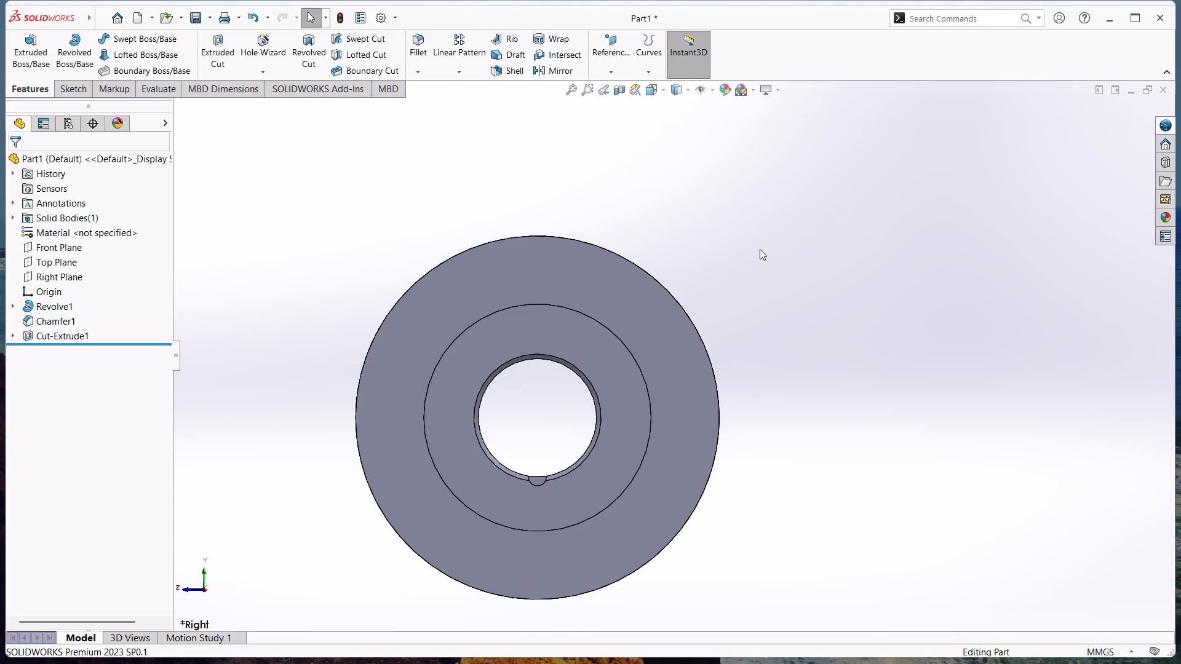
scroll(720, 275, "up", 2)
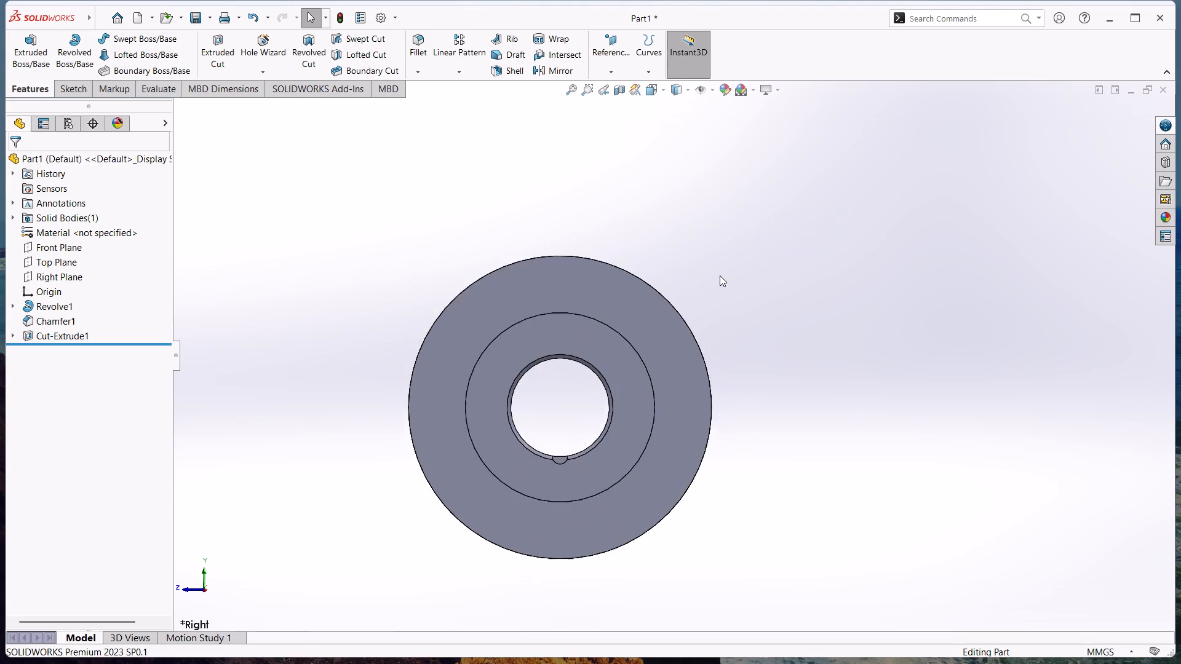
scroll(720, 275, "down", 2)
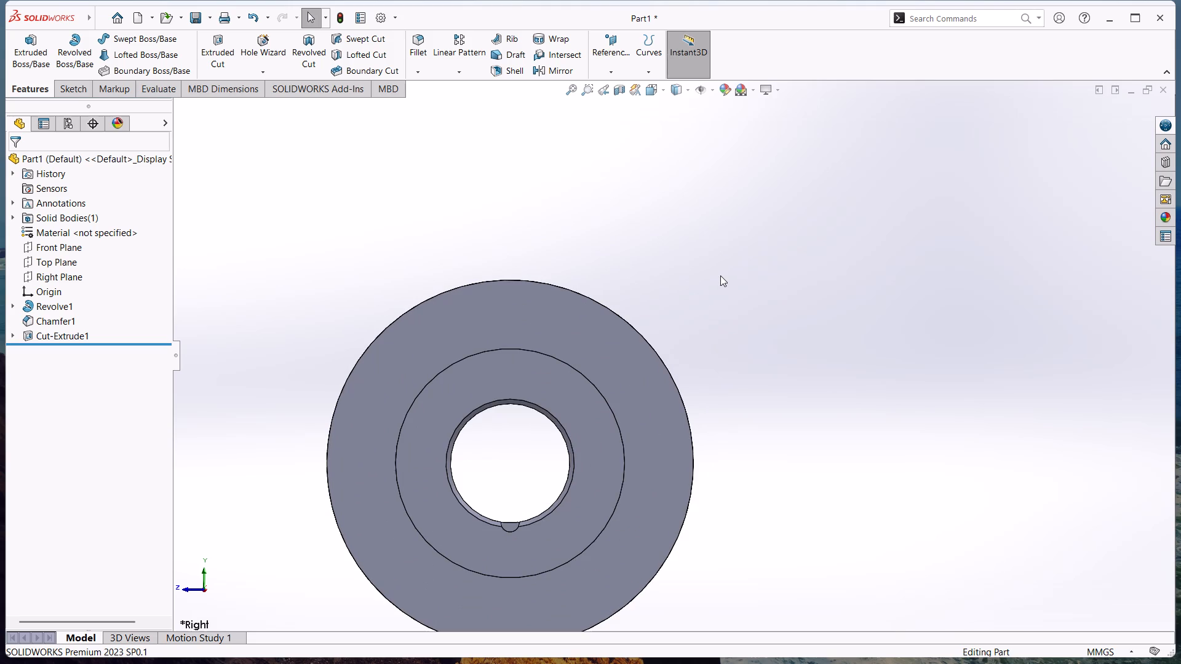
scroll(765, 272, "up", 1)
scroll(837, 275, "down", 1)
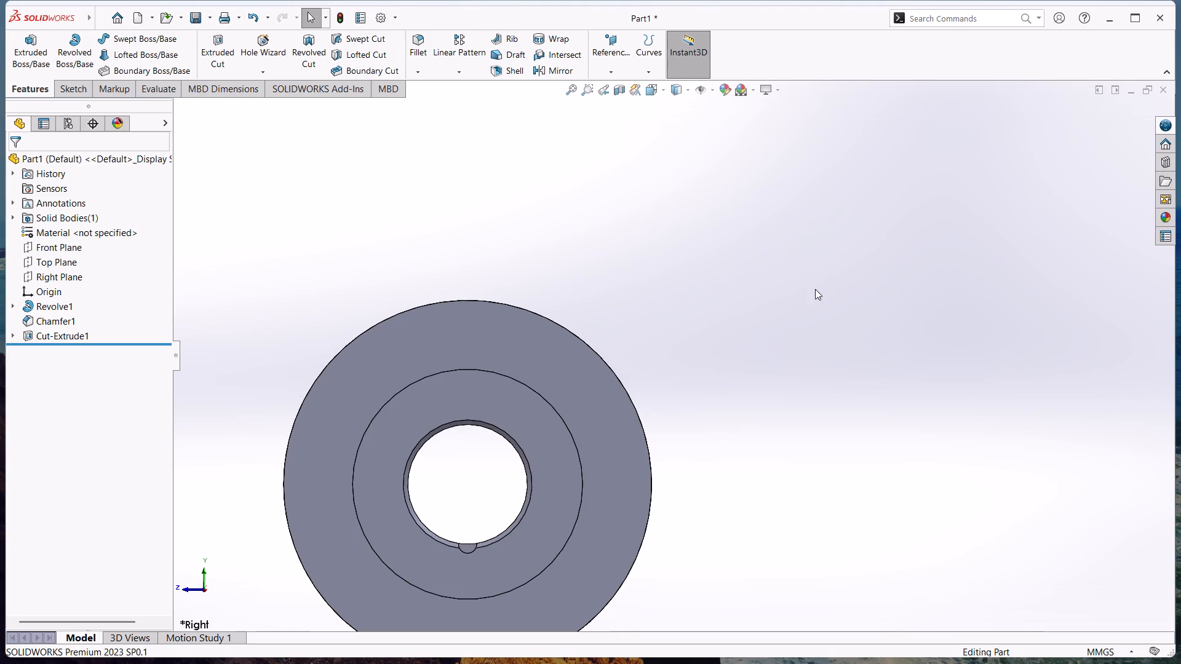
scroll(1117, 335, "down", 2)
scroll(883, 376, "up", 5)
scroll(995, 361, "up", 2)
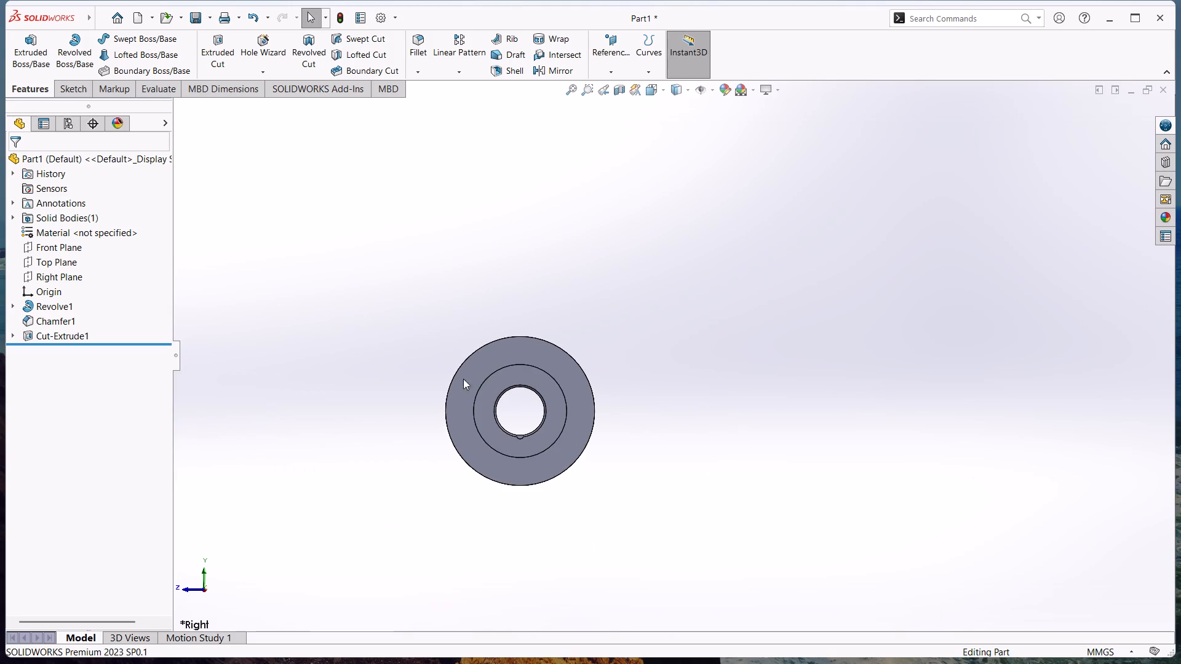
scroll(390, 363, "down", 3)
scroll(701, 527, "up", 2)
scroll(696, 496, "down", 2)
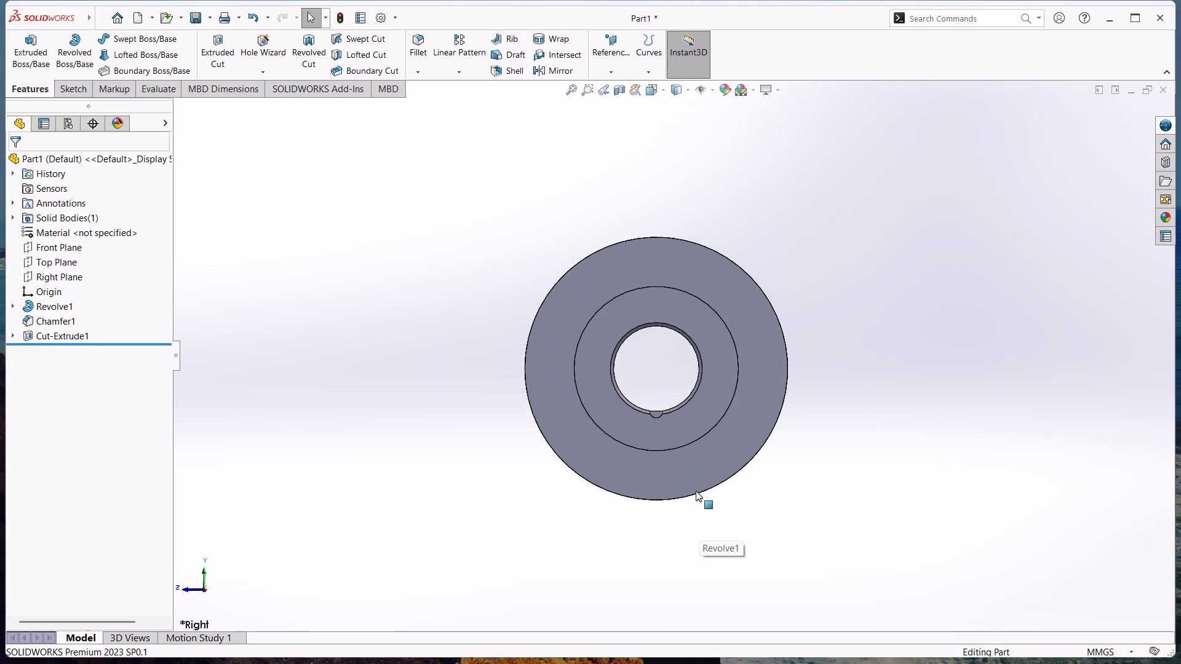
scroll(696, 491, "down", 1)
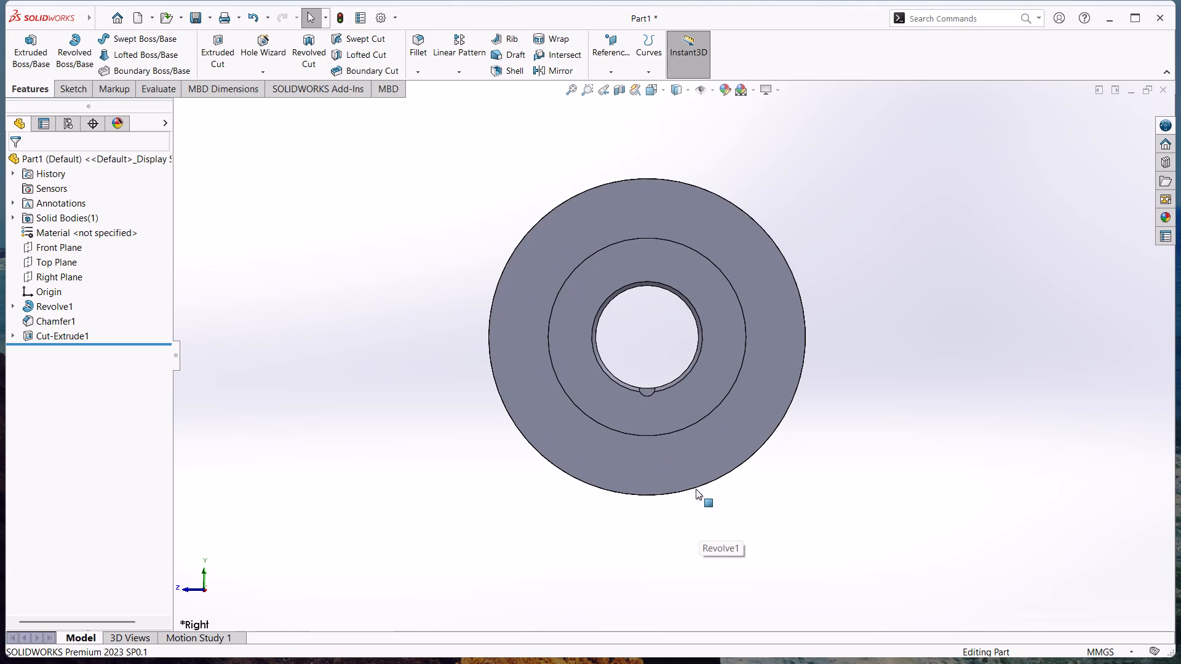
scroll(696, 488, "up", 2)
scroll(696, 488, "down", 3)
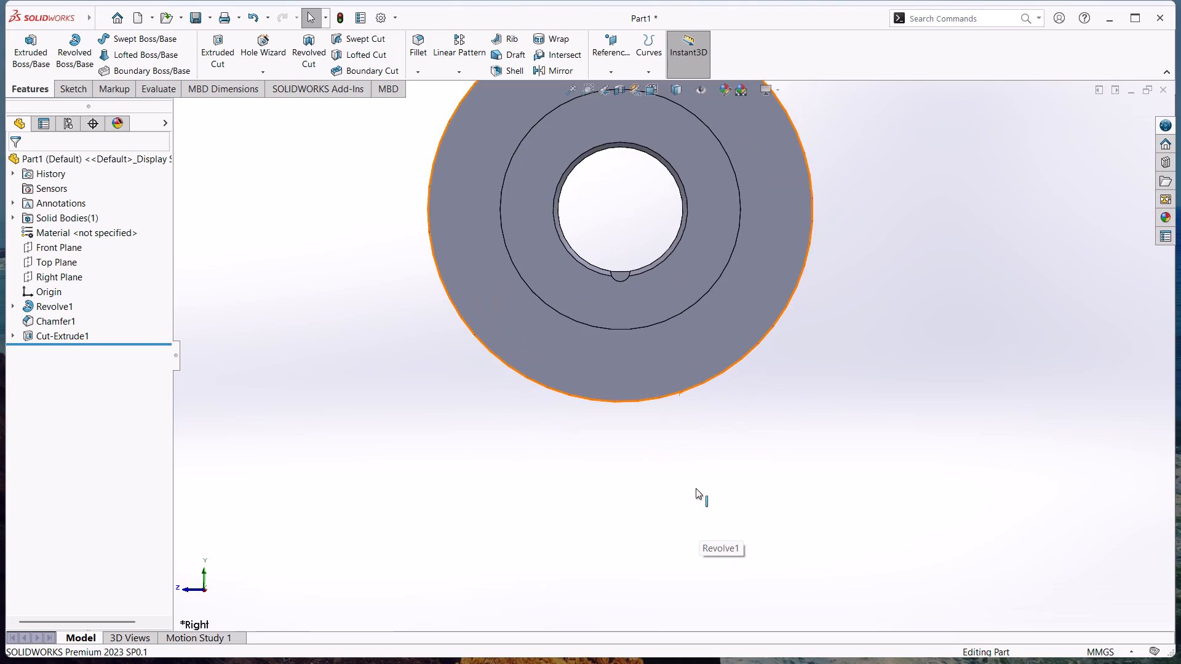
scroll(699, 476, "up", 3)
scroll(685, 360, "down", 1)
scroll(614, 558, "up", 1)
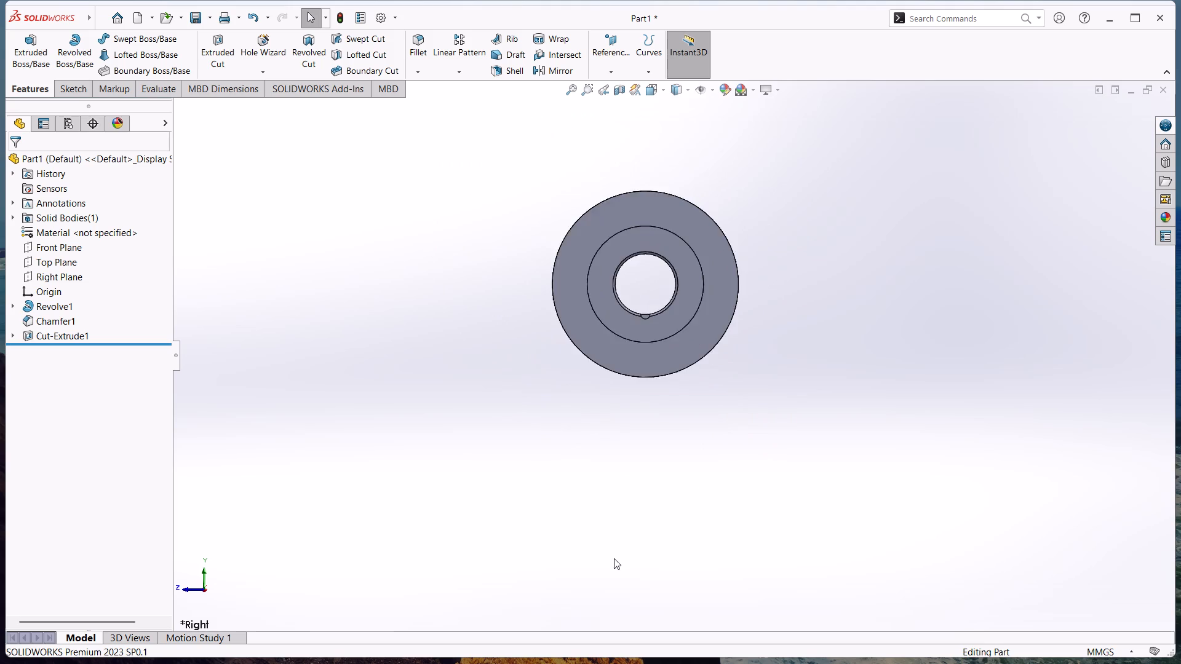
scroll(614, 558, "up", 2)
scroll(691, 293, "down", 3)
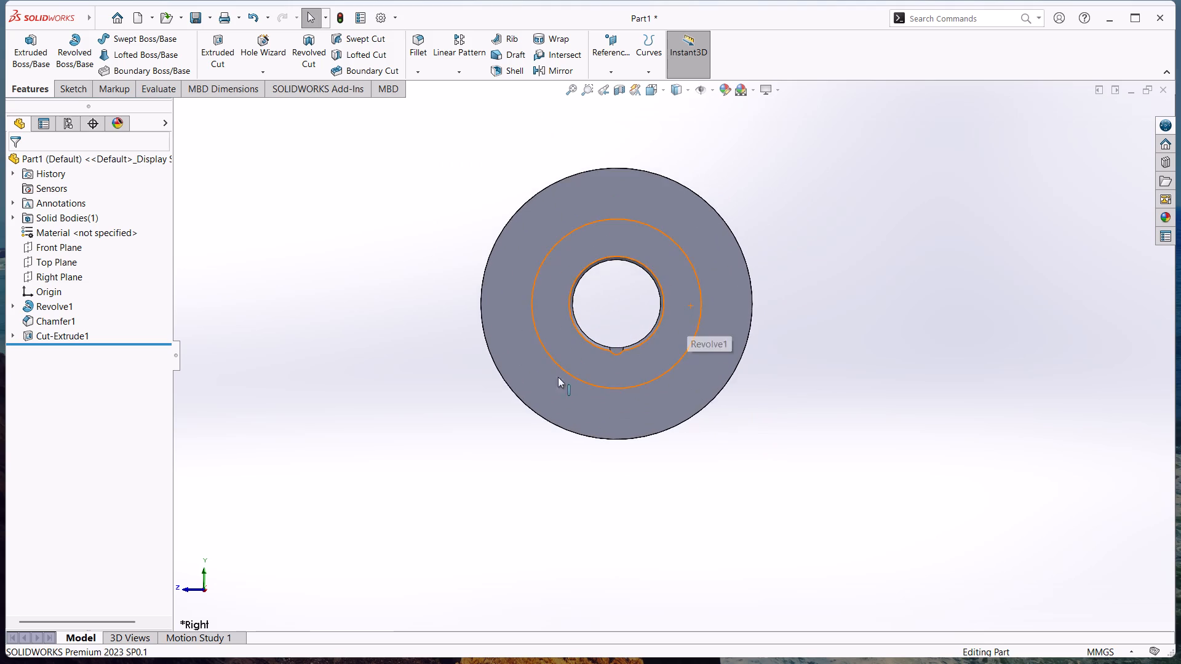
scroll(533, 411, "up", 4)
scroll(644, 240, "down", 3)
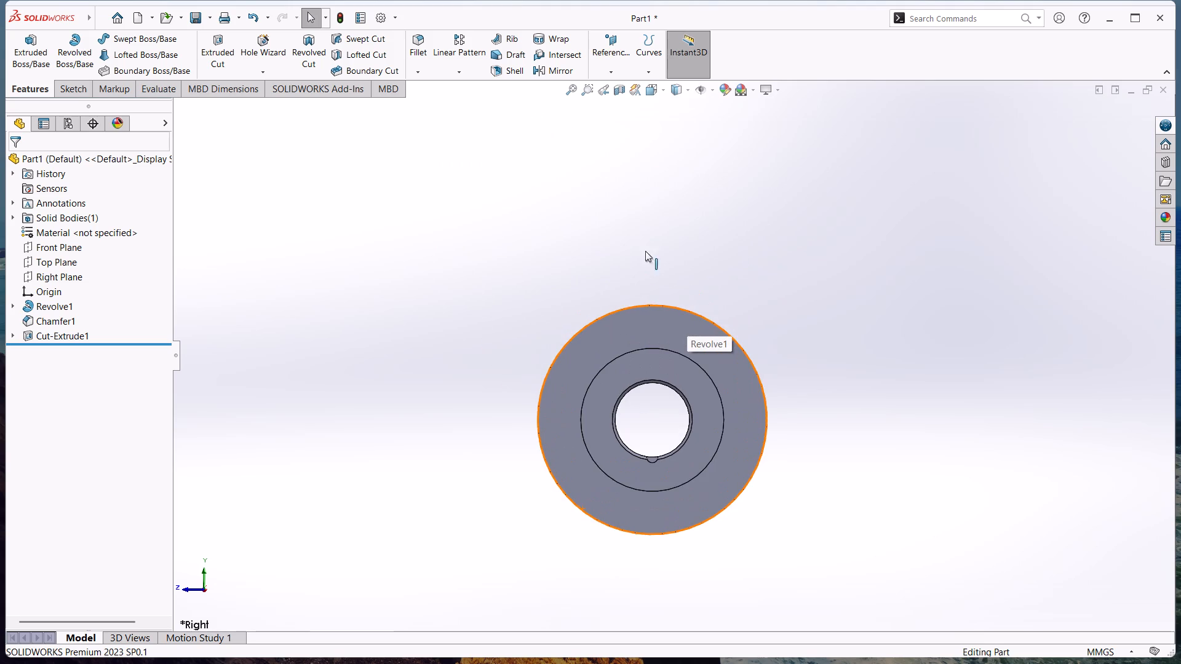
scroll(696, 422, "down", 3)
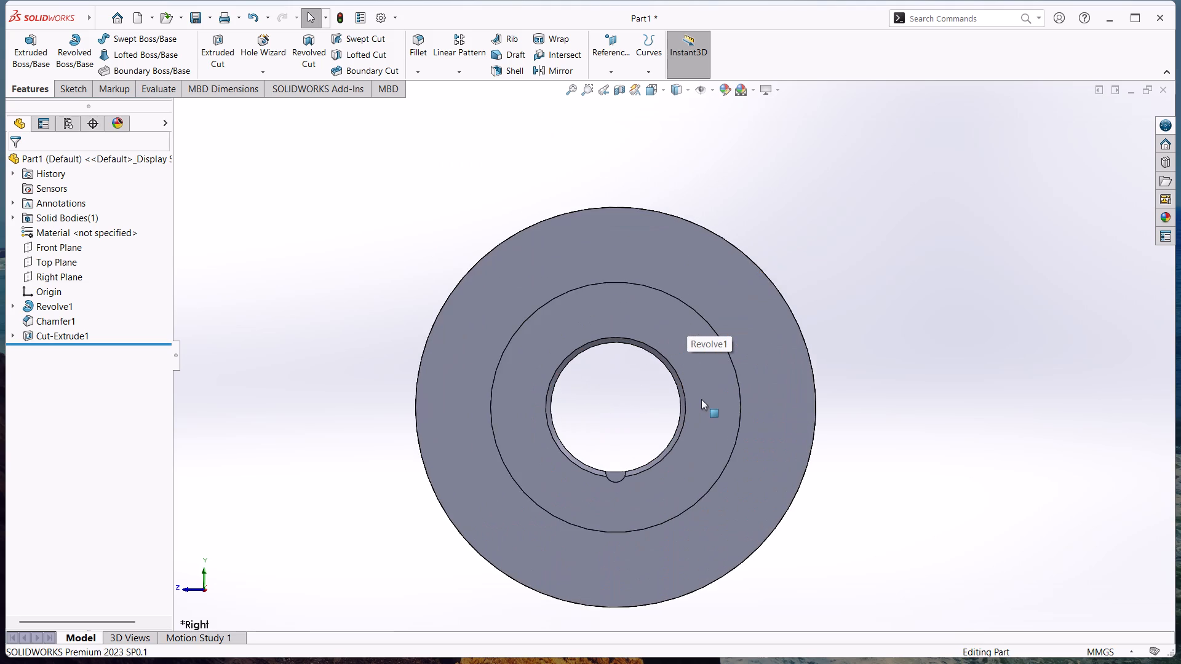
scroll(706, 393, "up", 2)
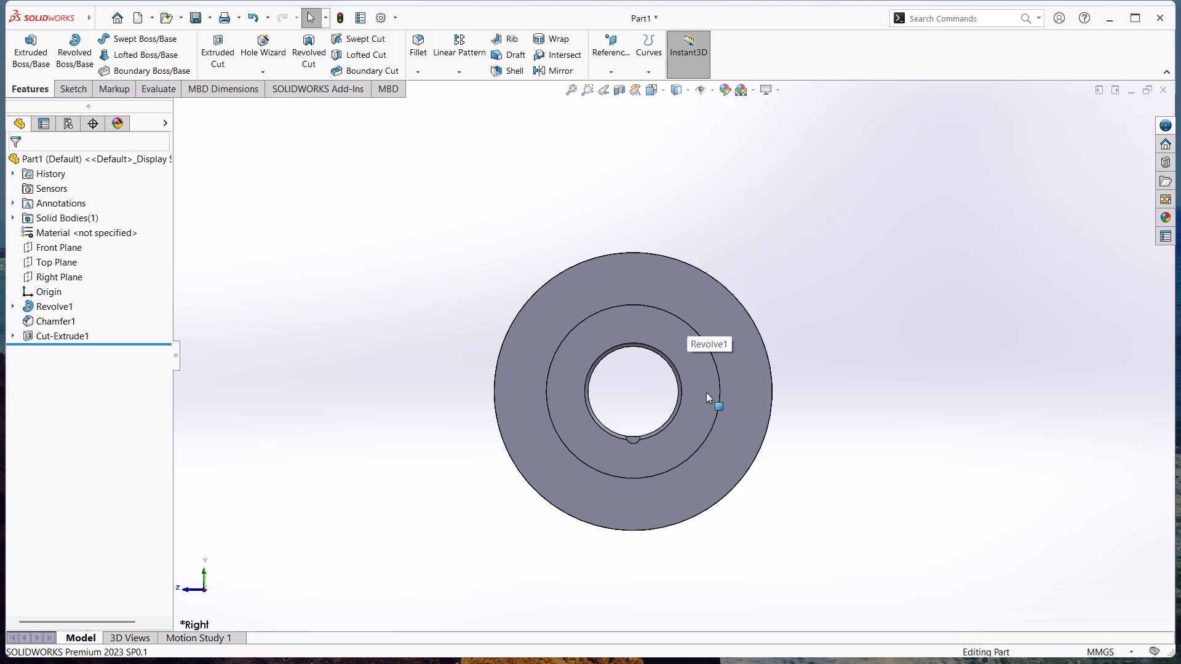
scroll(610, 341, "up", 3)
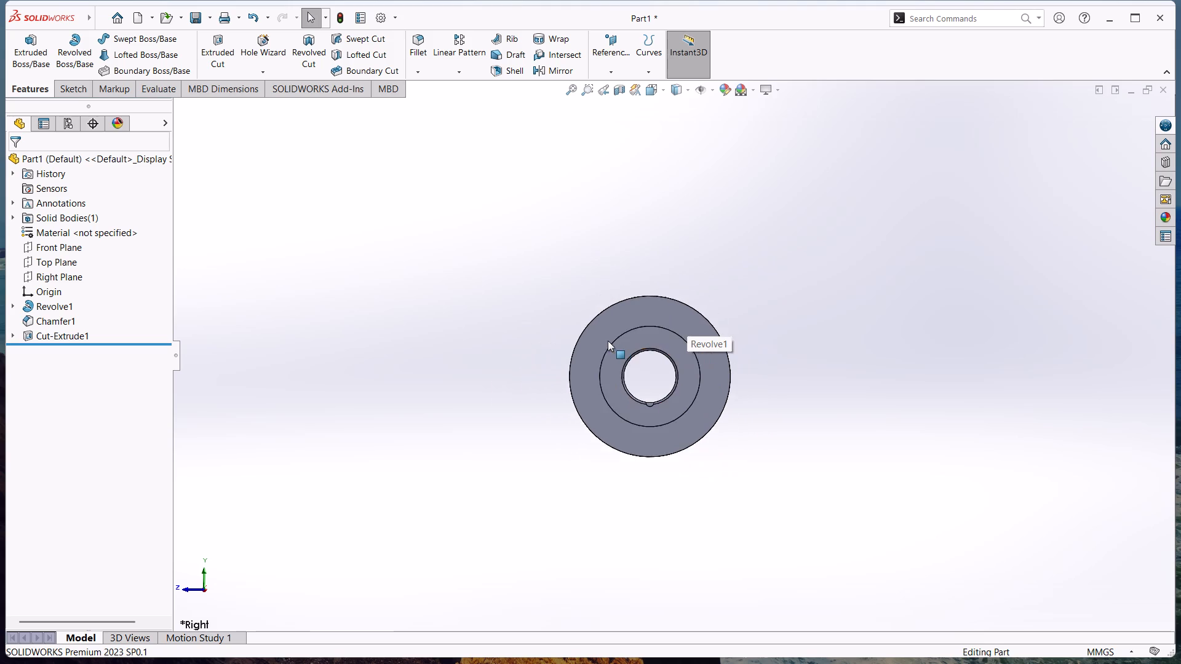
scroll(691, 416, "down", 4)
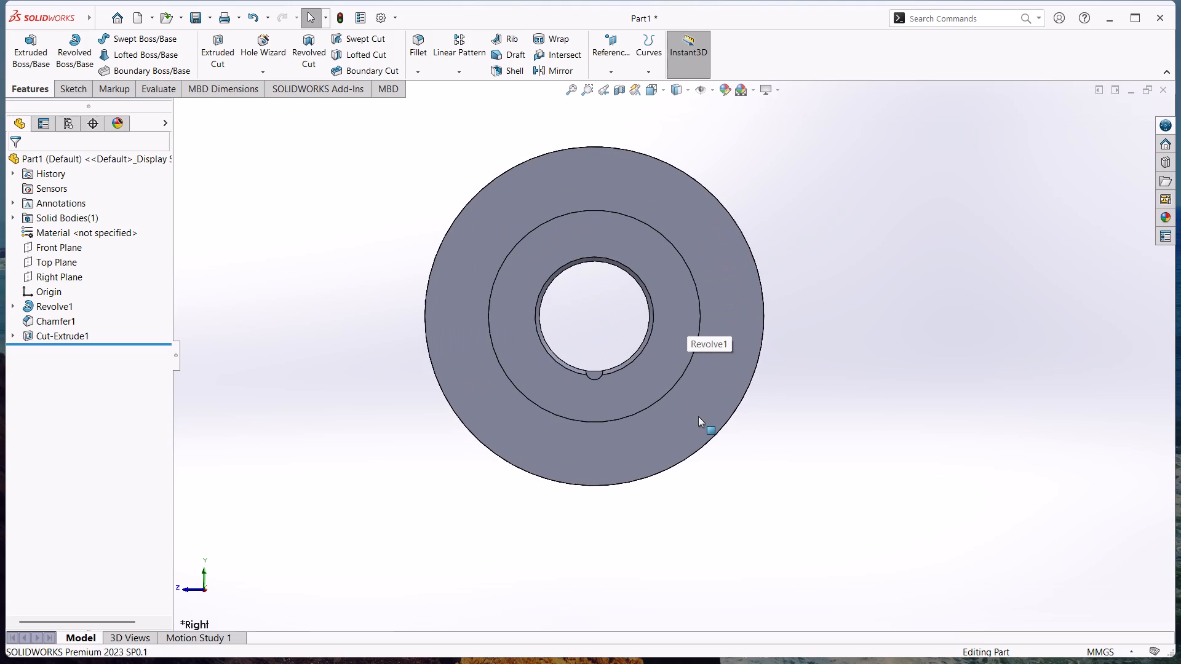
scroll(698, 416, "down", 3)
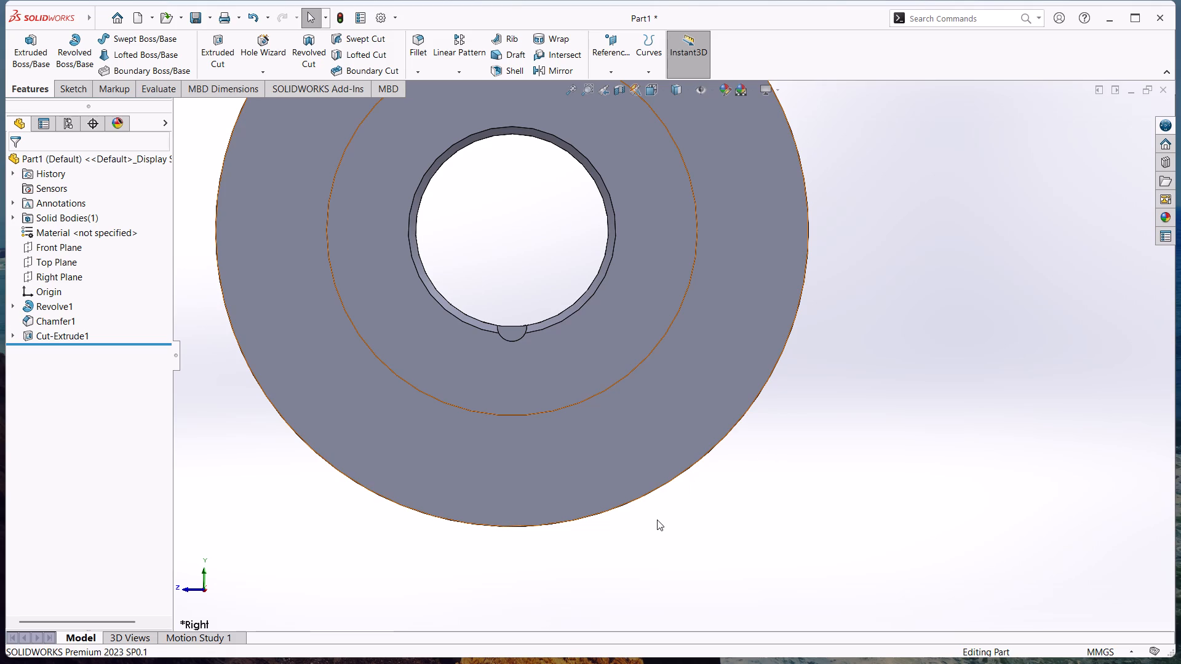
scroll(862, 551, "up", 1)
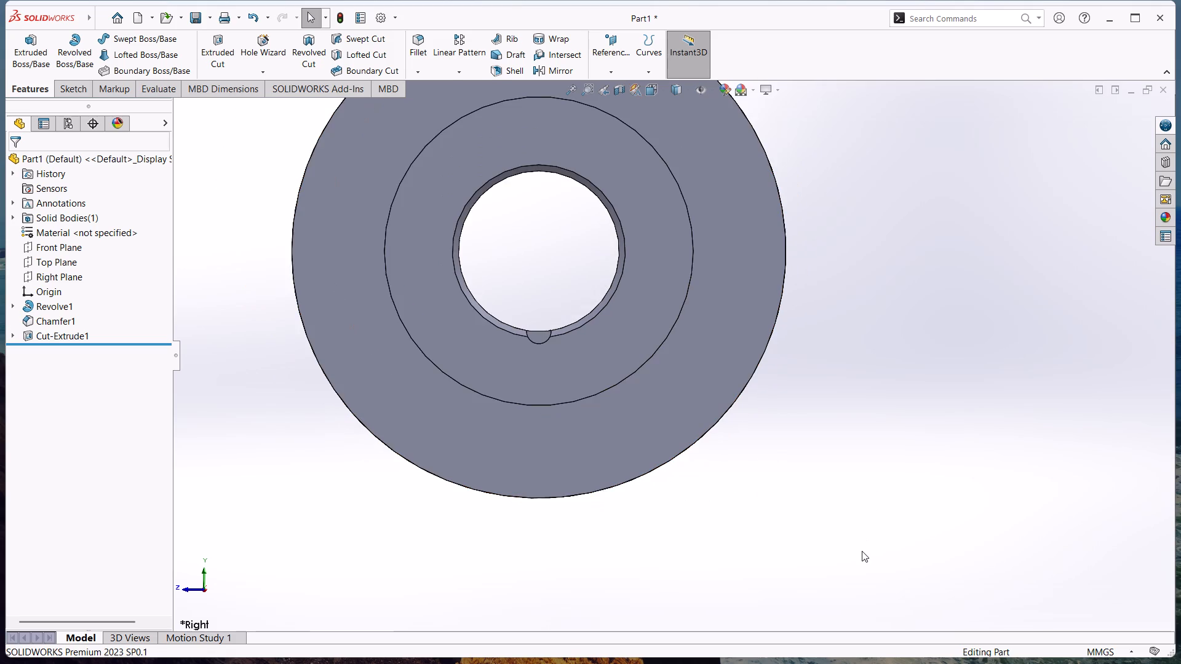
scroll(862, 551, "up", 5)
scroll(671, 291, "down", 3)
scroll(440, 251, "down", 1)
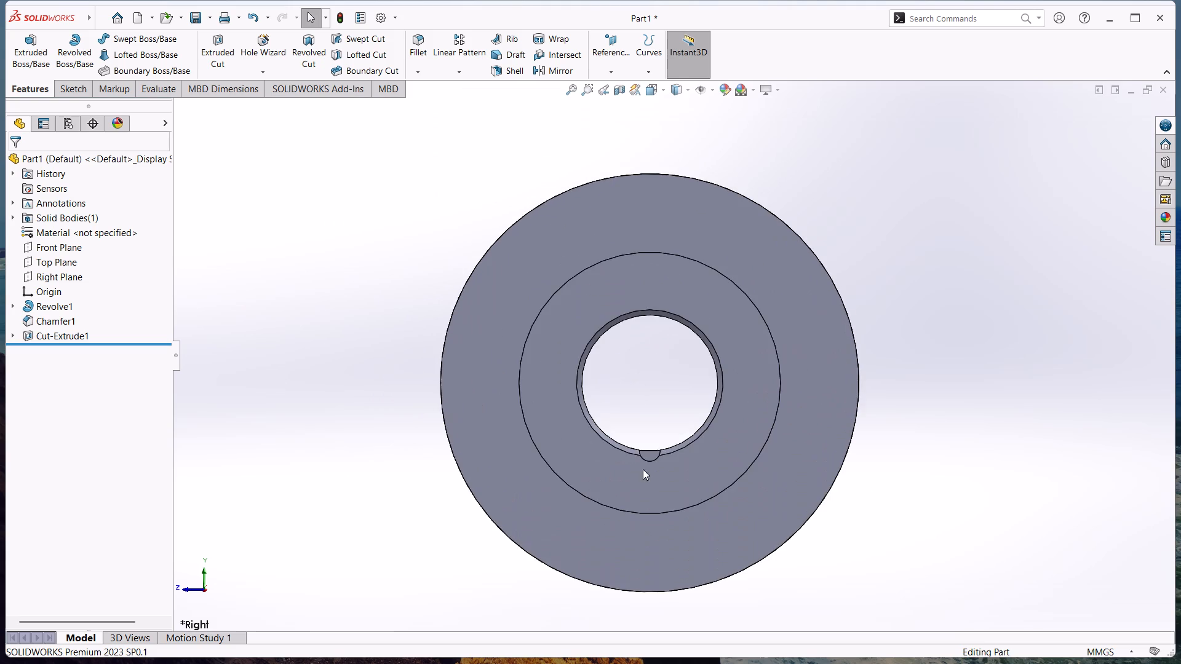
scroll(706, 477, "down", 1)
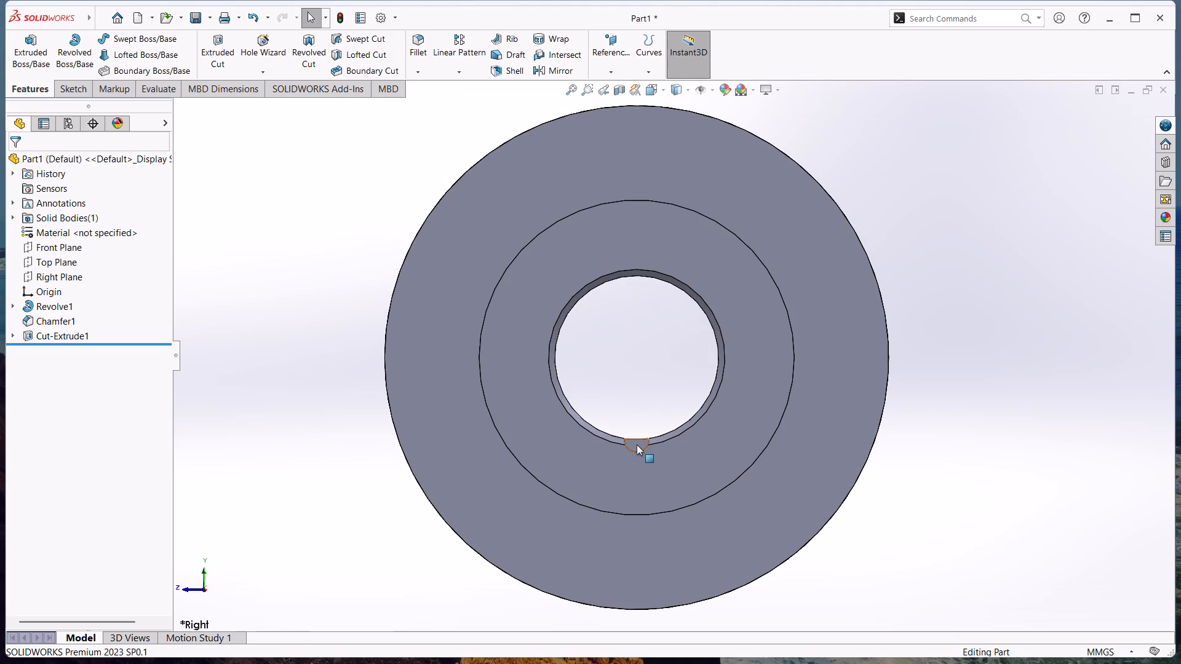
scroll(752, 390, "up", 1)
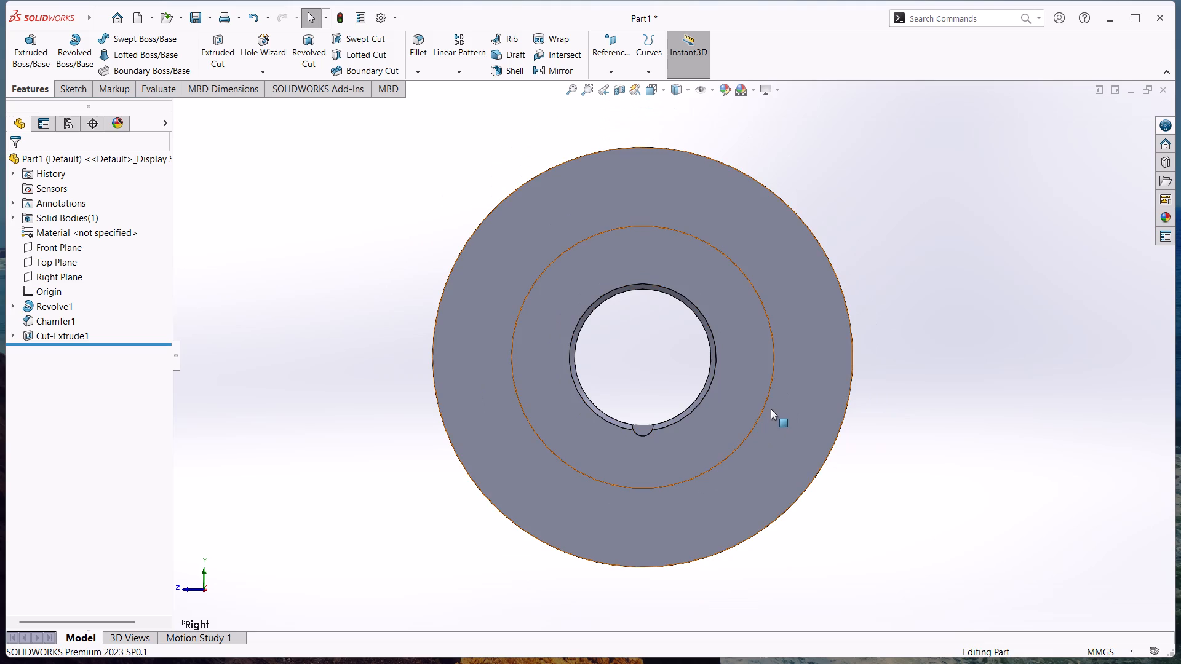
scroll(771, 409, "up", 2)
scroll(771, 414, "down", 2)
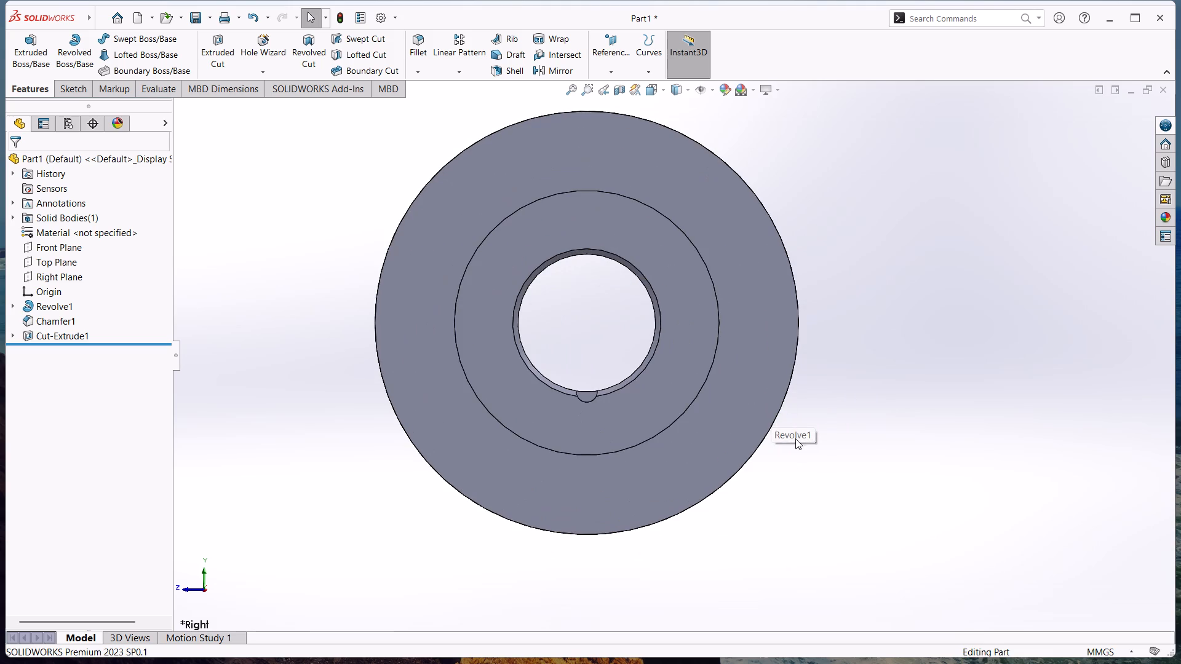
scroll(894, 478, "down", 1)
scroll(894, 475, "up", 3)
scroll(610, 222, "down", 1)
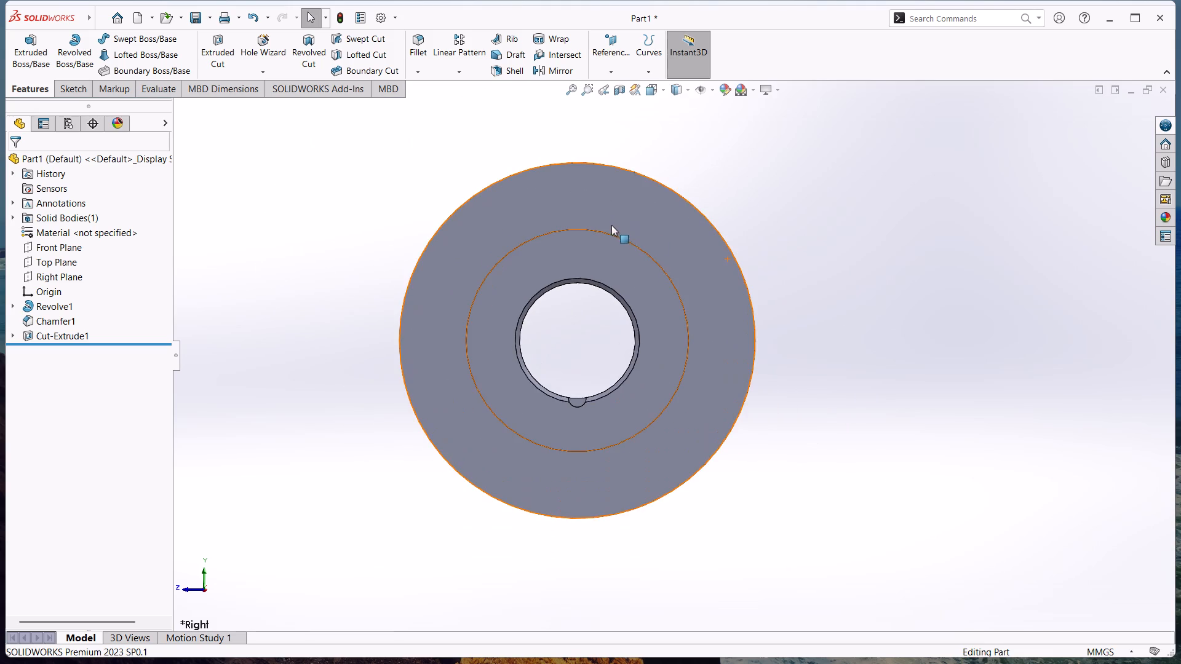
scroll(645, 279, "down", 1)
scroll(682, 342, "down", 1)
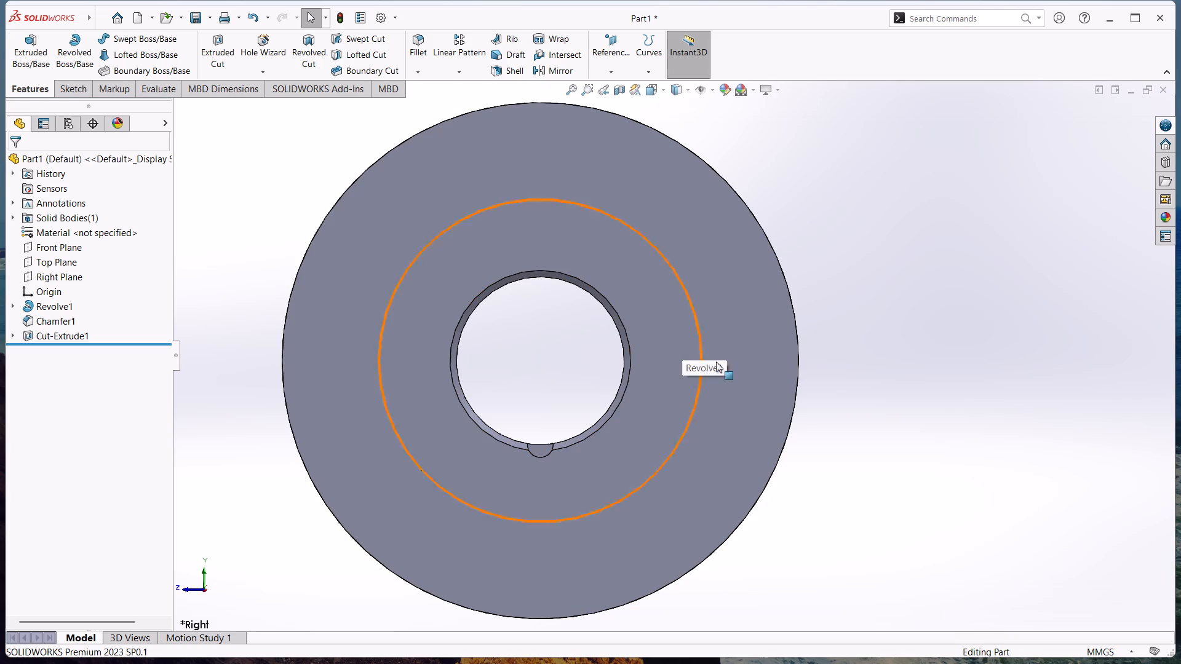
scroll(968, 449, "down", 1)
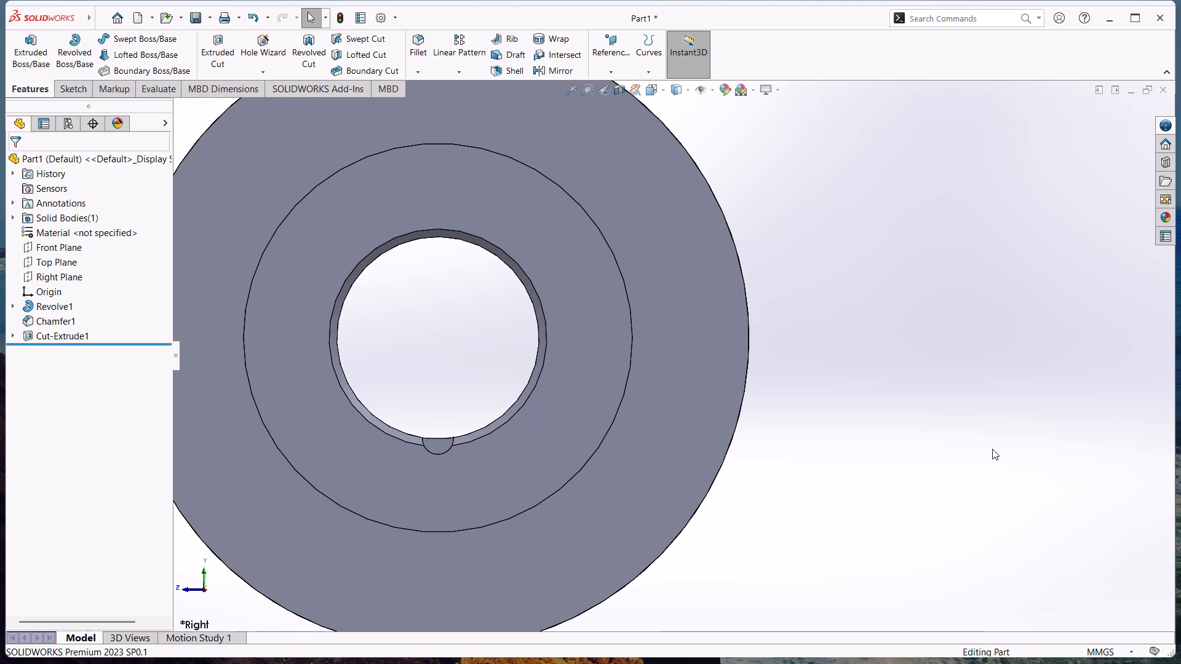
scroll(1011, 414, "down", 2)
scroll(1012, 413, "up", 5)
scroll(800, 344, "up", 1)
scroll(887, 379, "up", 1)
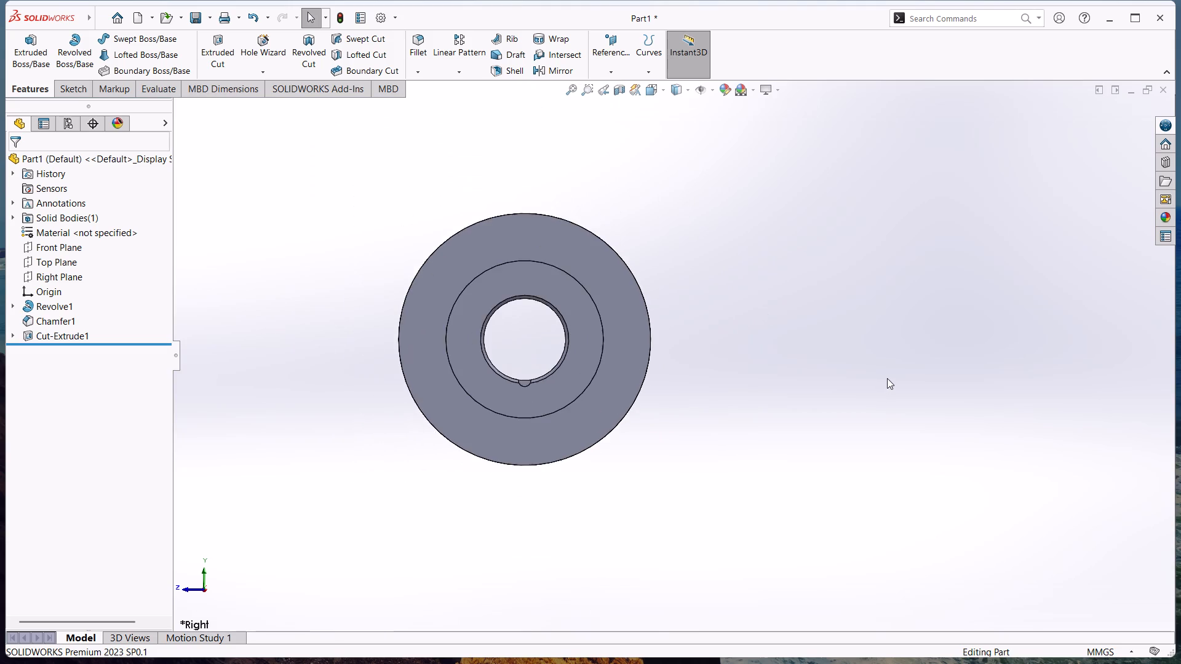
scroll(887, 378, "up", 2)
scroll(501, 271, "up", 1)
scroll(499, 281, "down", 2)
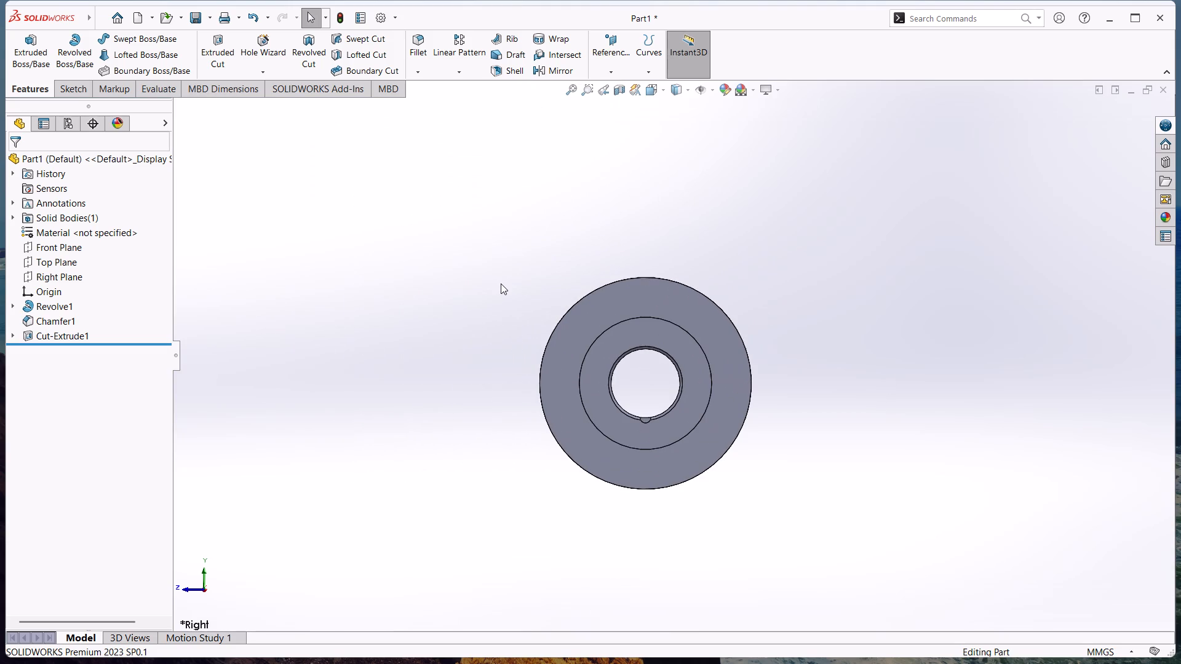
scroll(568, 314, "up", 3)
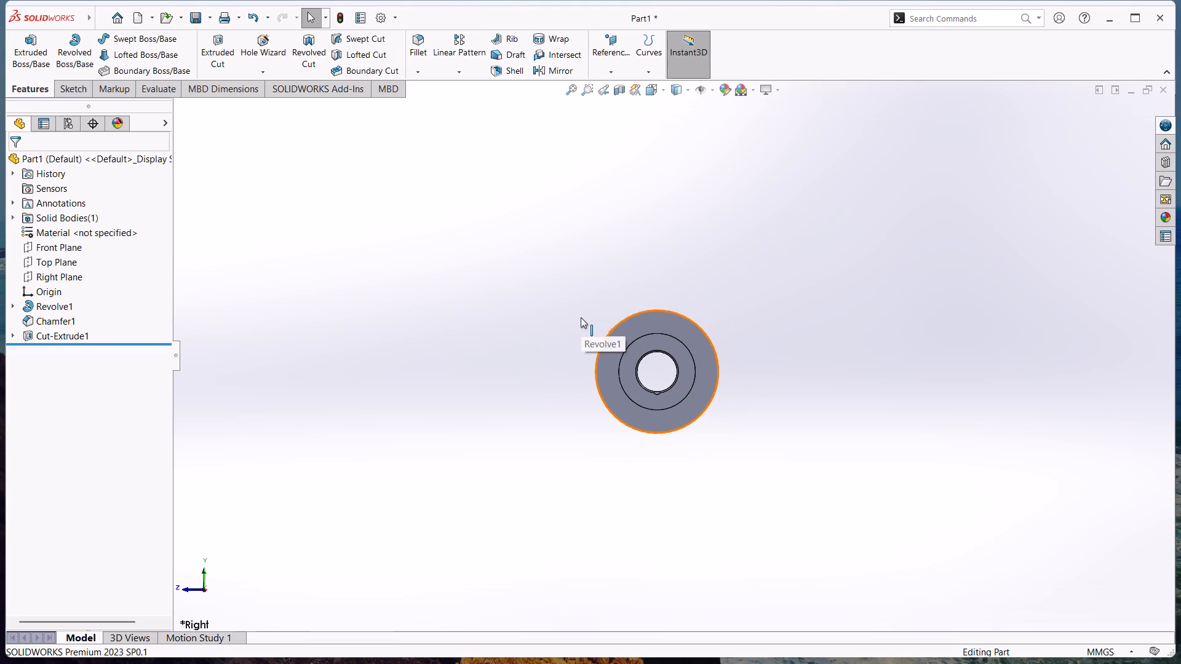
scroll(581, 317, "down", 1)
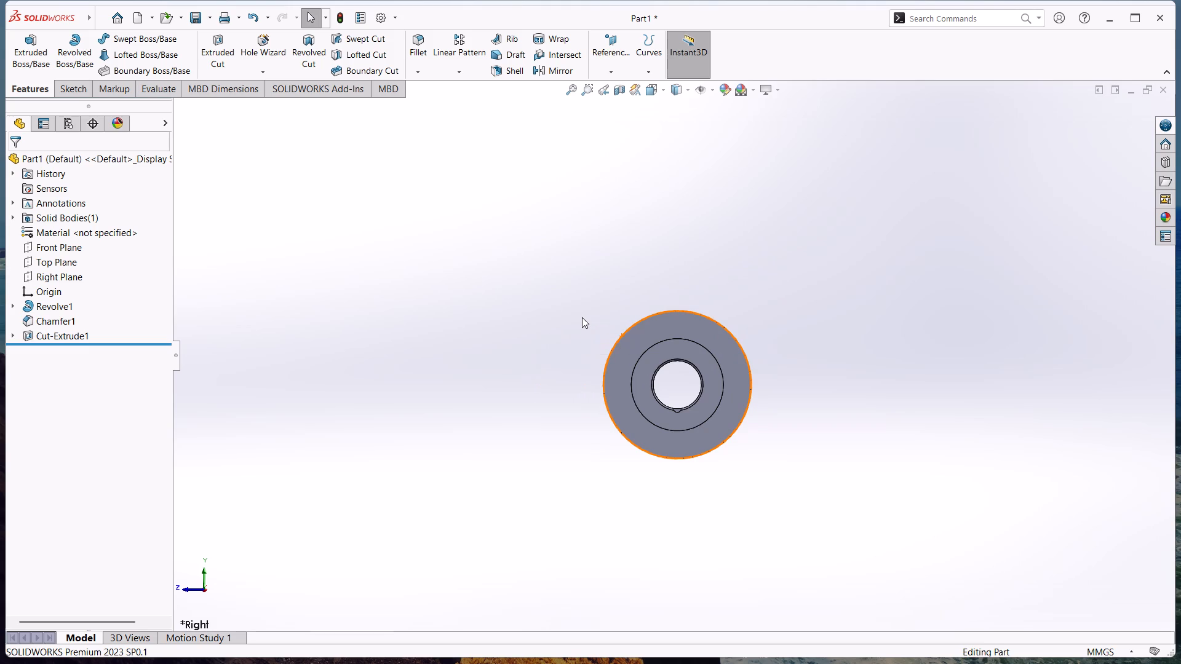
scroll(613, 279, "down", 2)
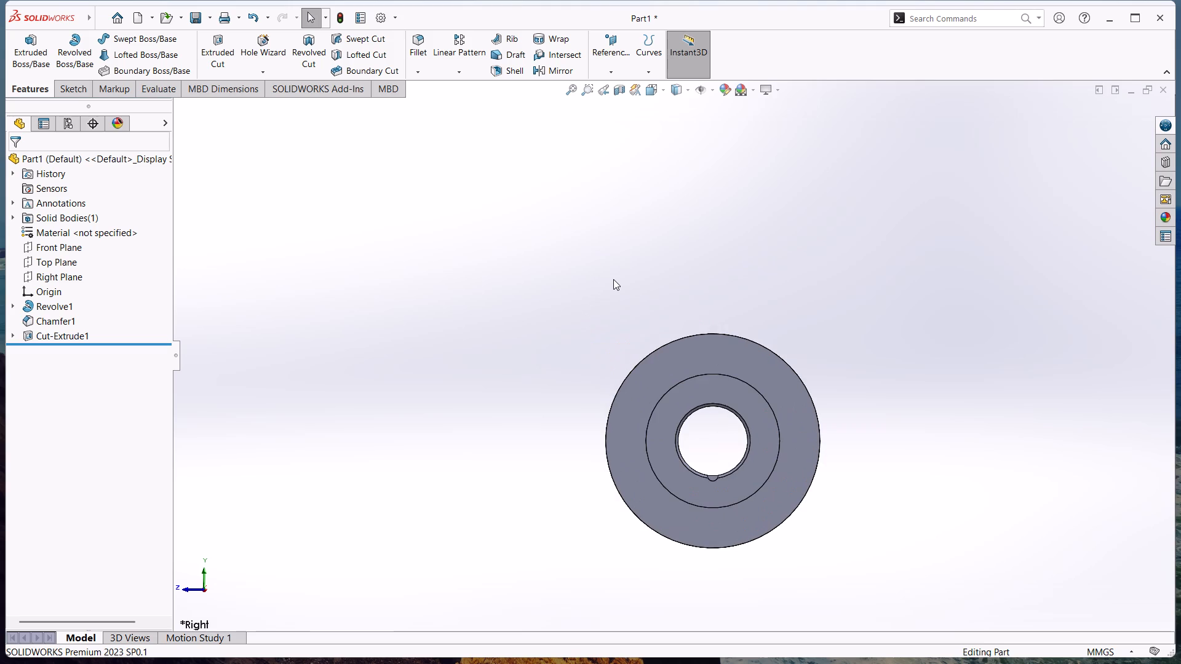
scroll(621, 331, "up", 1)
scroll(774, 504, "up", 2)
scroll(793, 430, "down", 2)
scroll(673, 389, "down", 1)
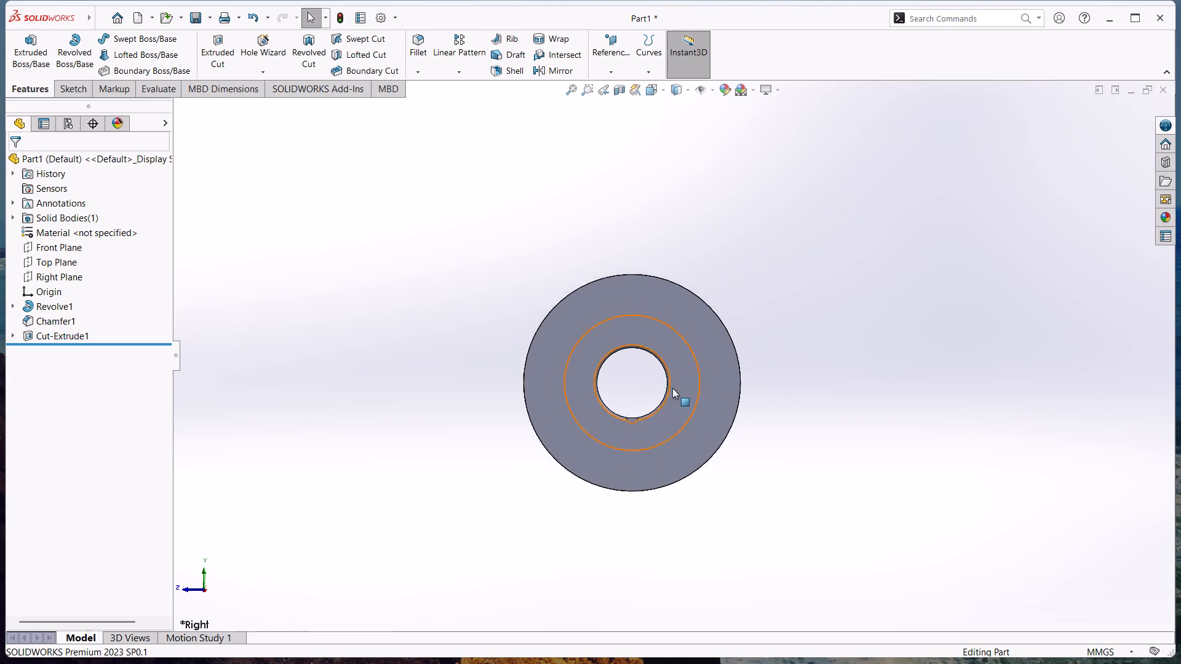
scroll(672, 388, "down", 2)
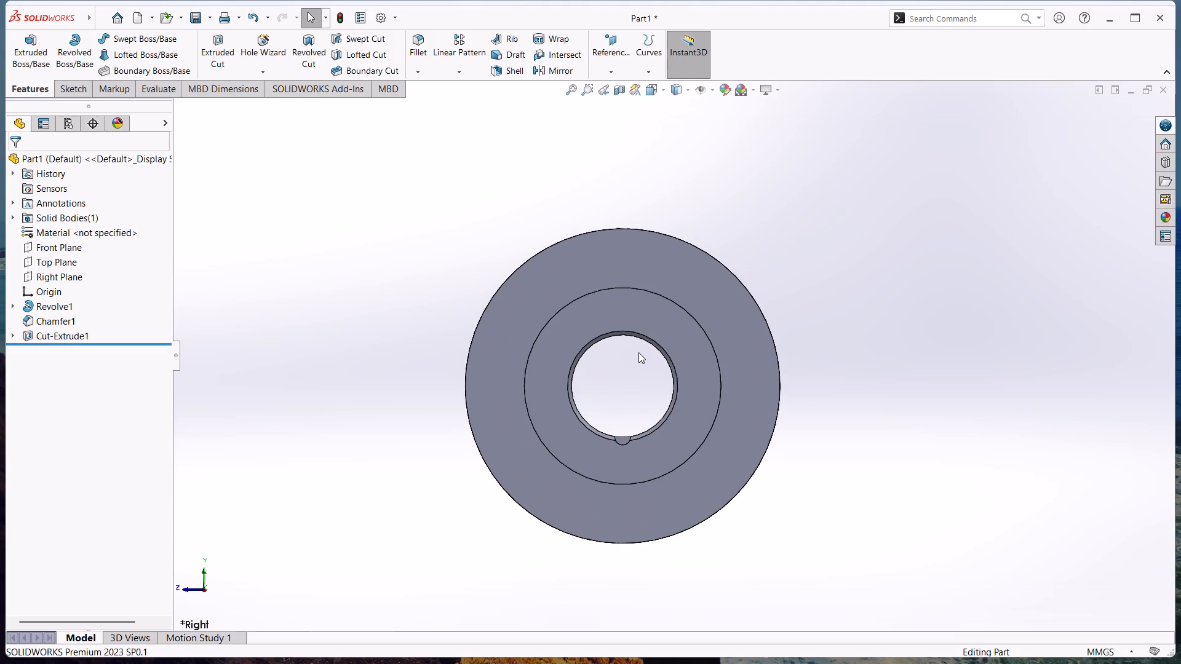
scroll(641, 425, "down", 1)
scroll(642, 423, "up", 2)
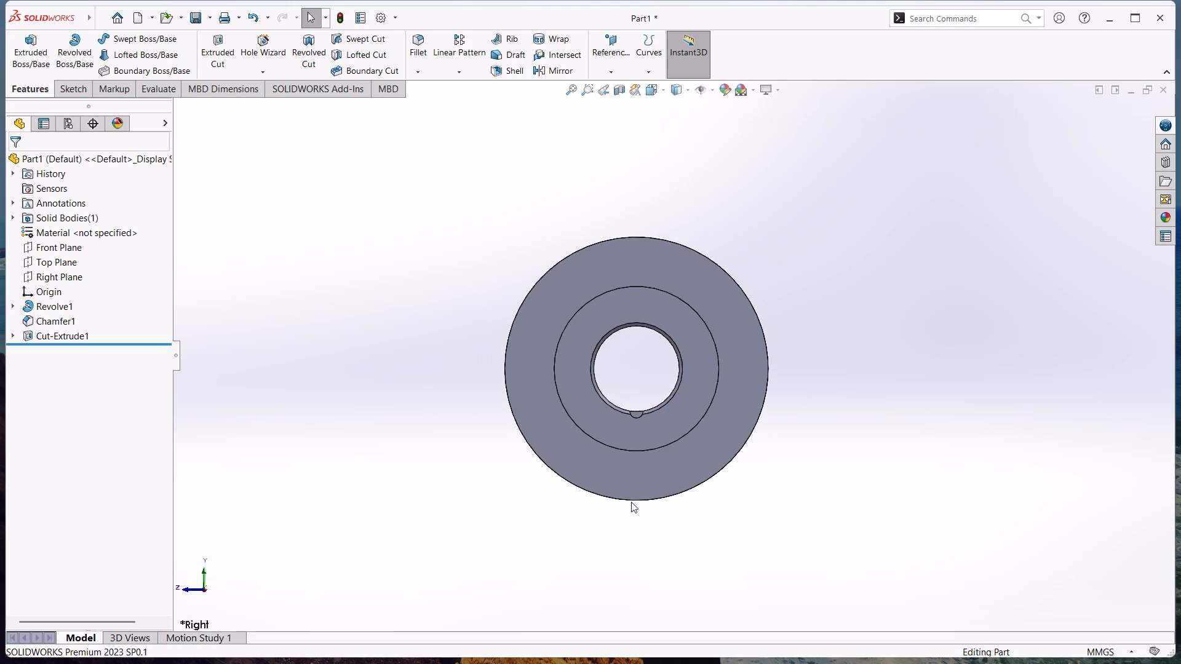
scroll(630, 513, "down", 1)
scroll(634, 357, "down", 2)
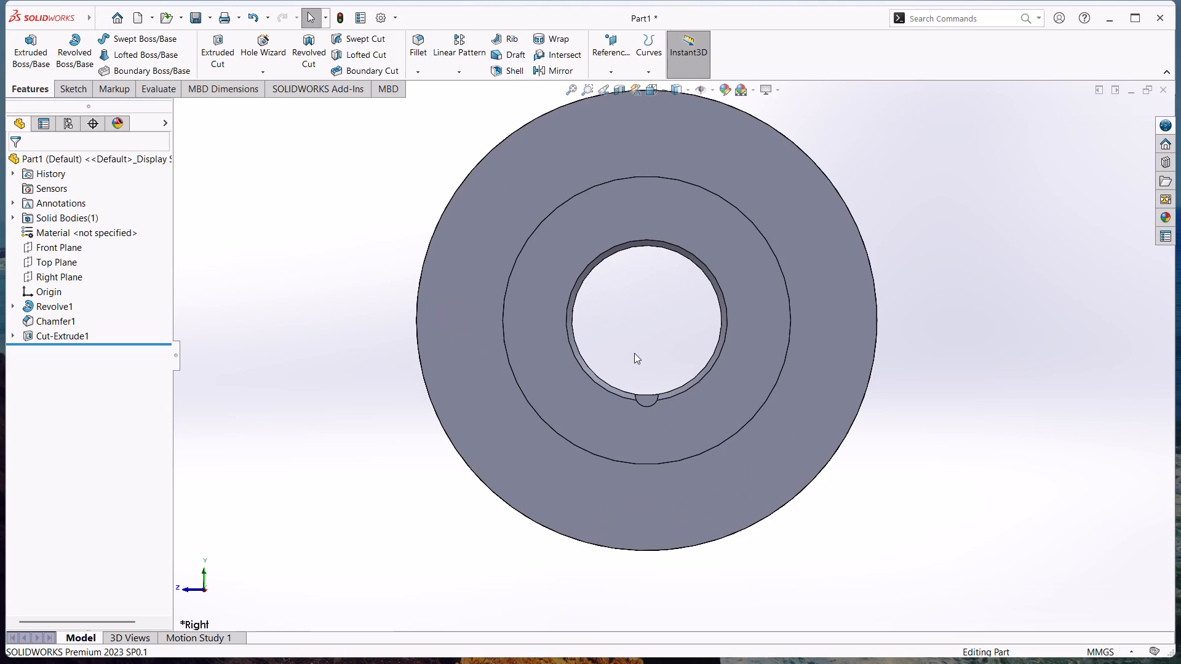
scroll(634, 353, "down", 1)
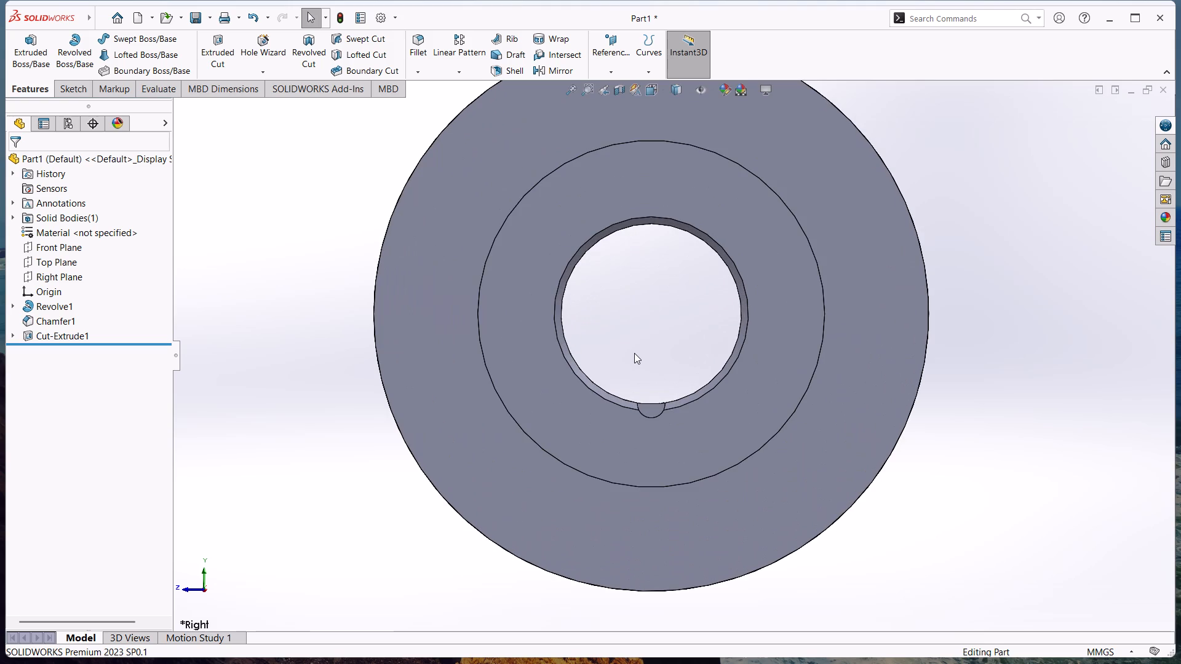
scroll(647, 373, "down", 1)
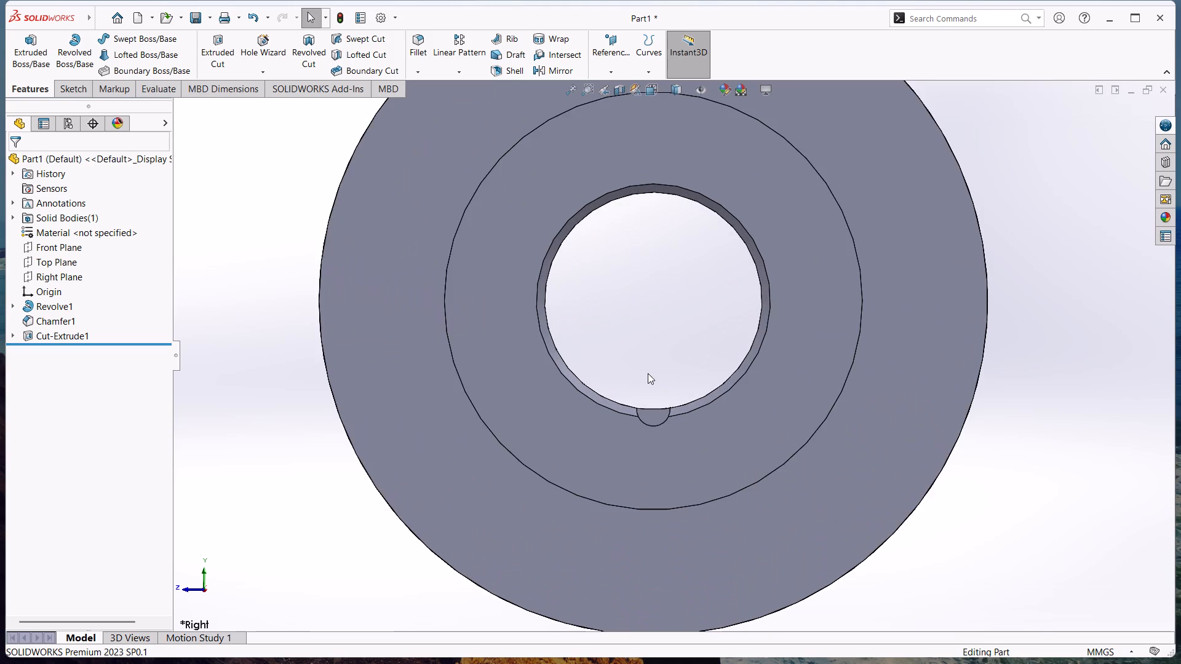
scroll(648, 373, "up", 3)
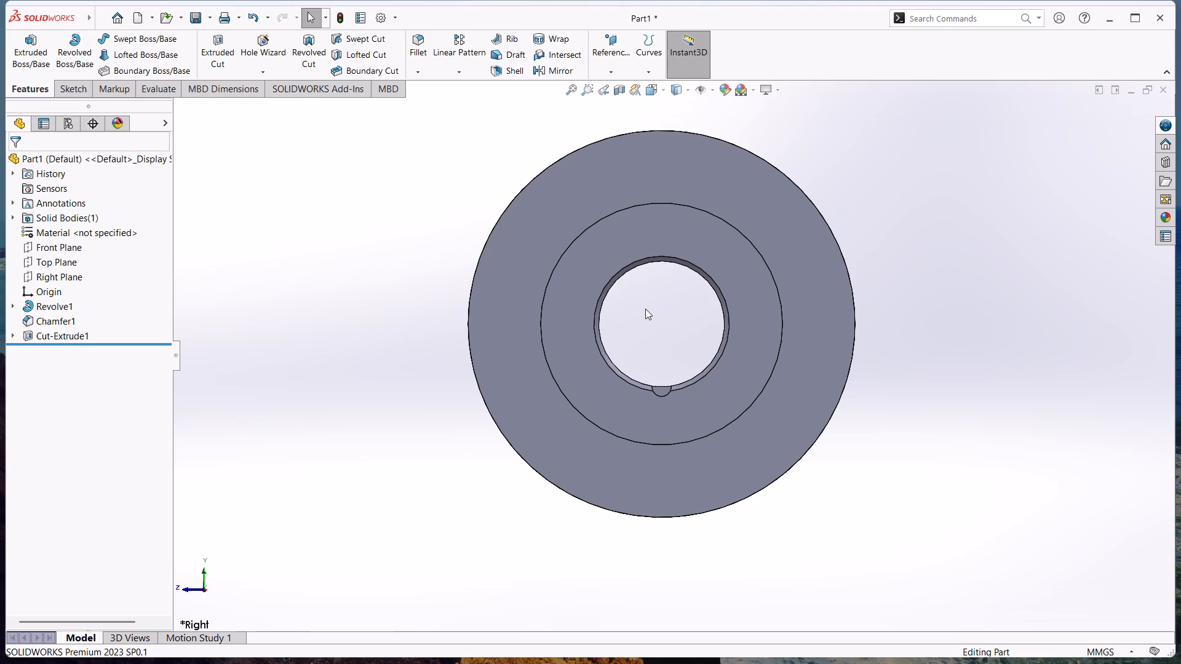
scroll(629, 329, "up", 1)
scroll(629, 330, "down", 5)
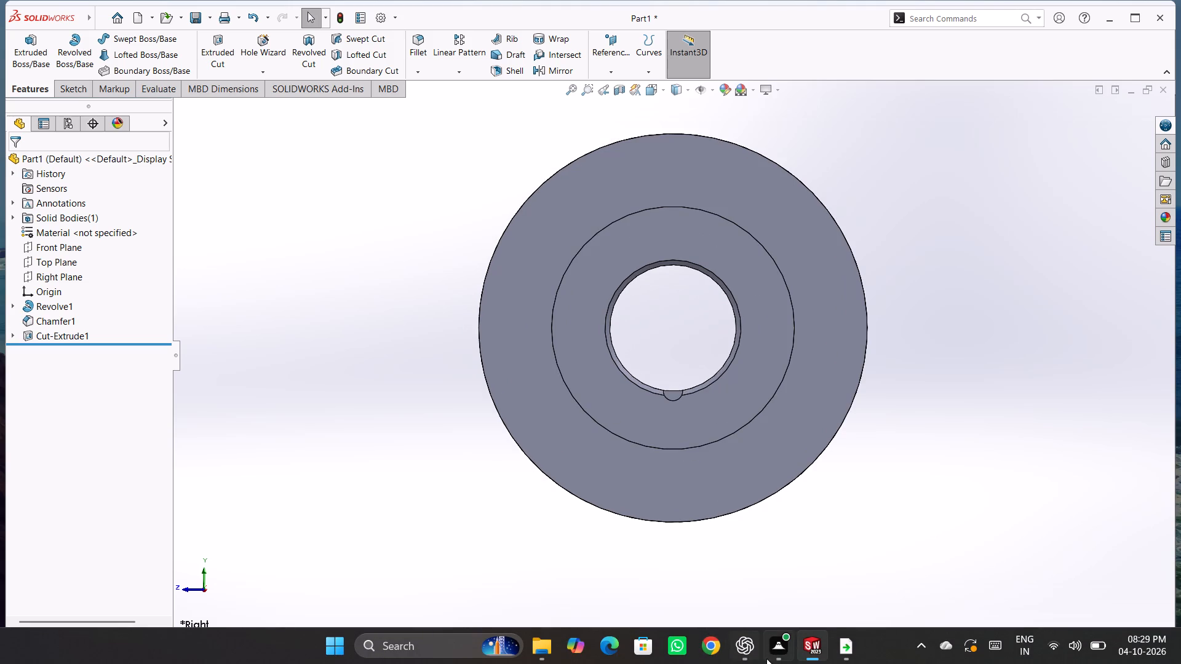
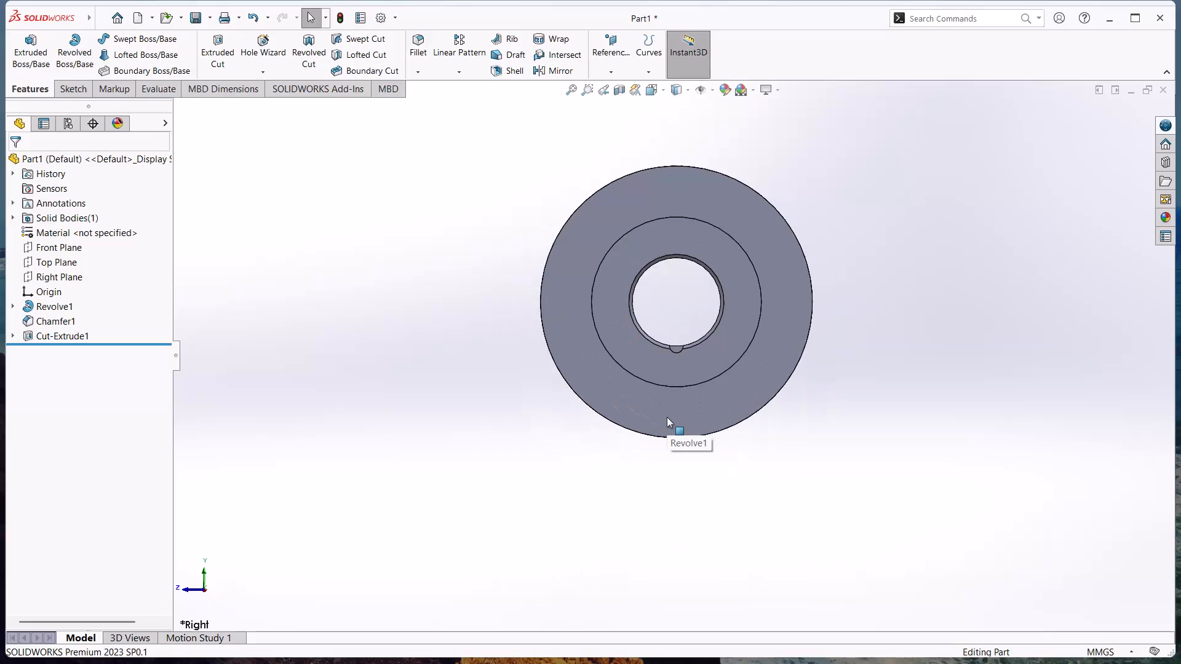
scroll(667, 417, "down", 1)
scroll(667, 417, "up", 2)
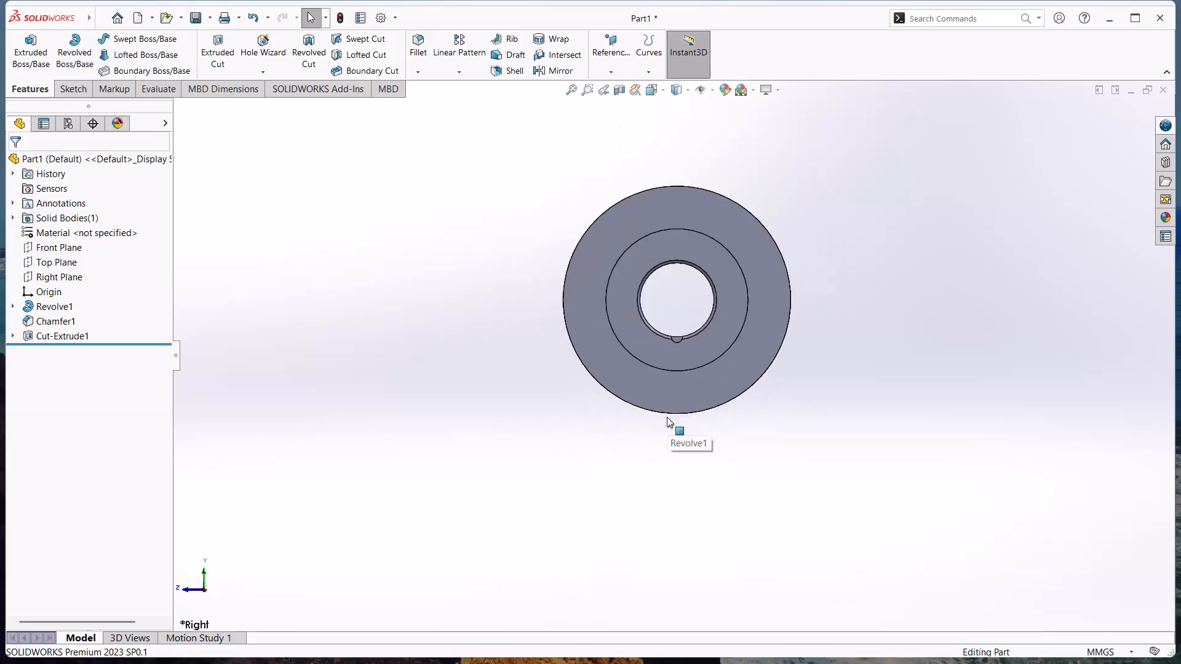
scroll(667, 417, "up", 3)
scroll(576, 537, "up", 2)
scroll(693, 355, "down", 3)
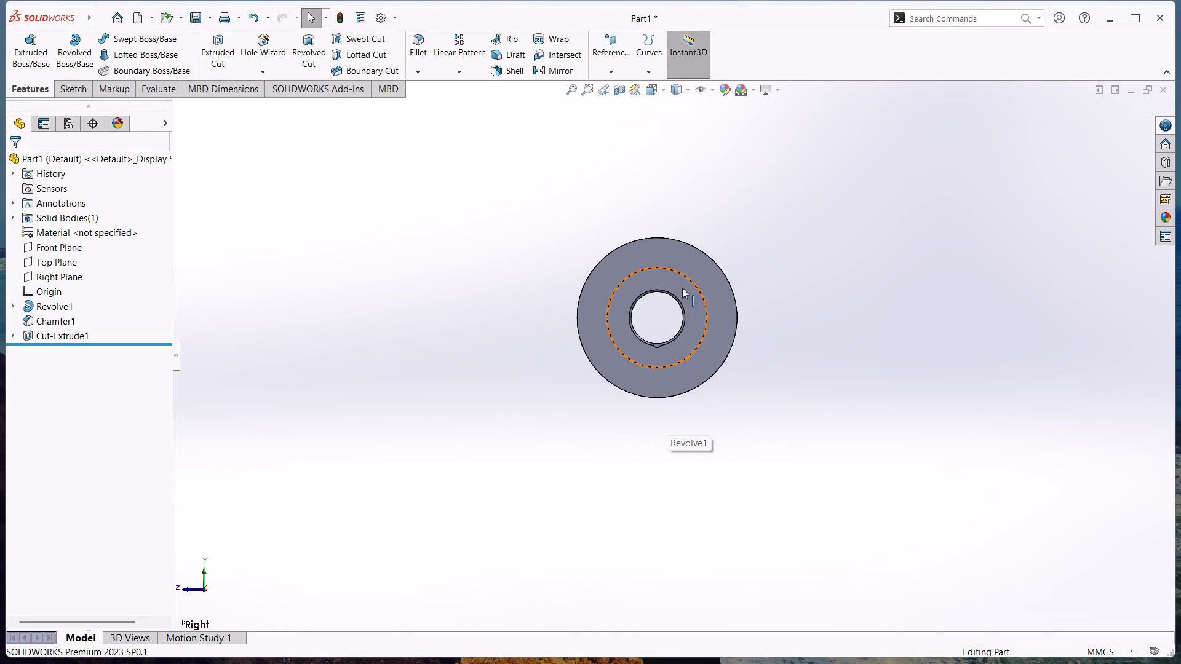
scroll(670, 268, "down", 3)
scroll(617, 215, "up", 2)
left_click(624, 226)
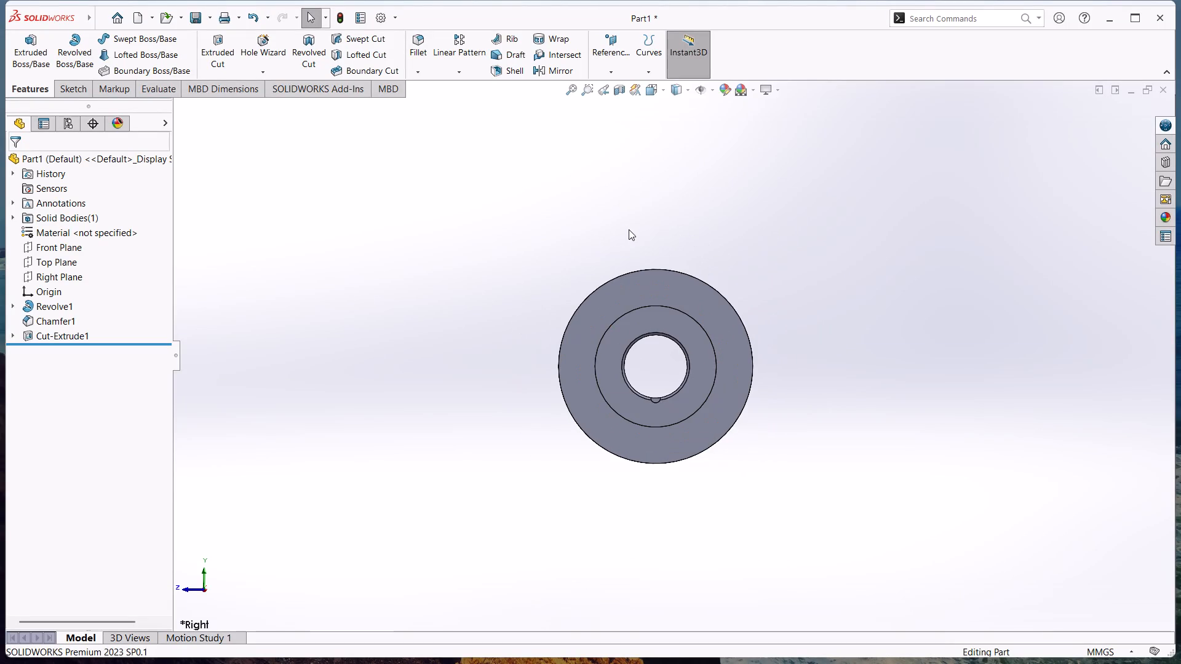
Examine the V-groove, the keyed hub face and the opposite hub from angled side views.
middle_click_drag(469, 497, 431, 469)
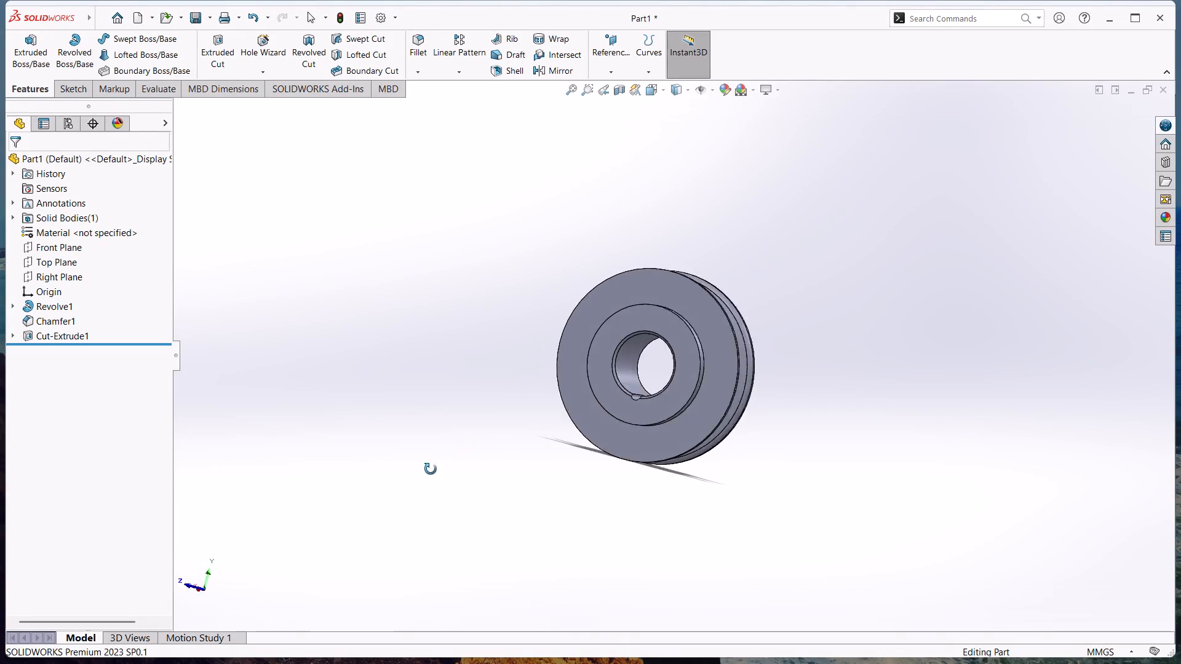
middle_click_drag(431, 469, 372, 491)
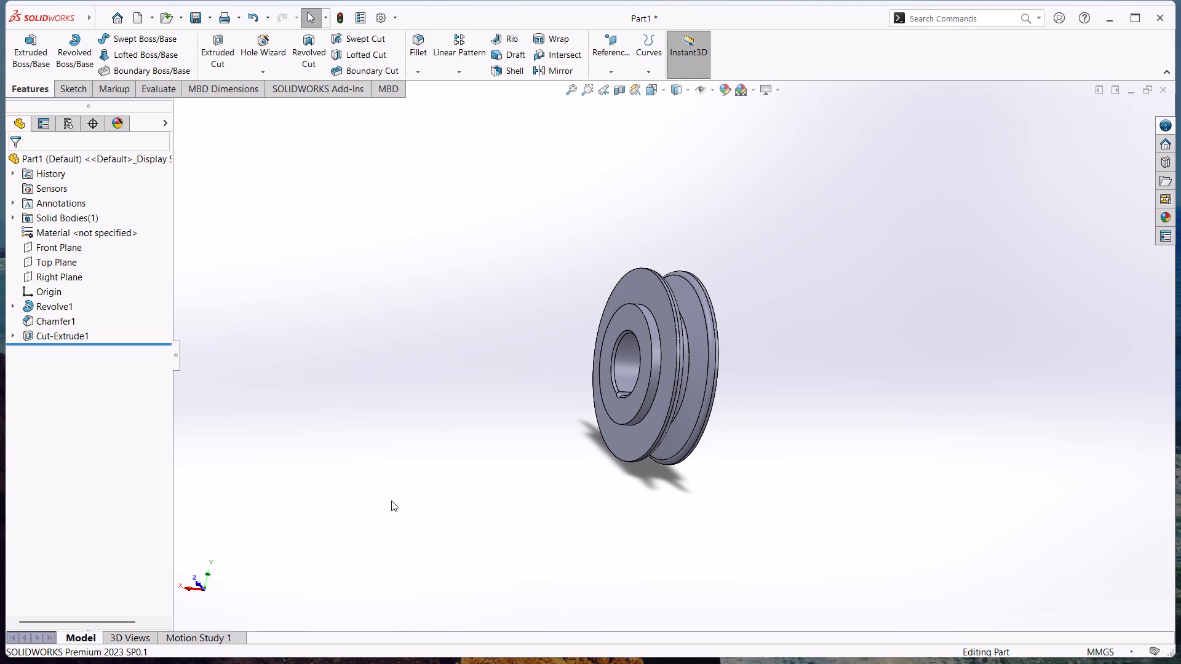
scroll(392, 500, "up", 2)
scroll(394, 505, "down", 5)
middle_click_drag(568, 508, 650, 572)
middle_click_drag(501, 540, 467, 534)
middle_click_drag(845, 447, 695, 445)
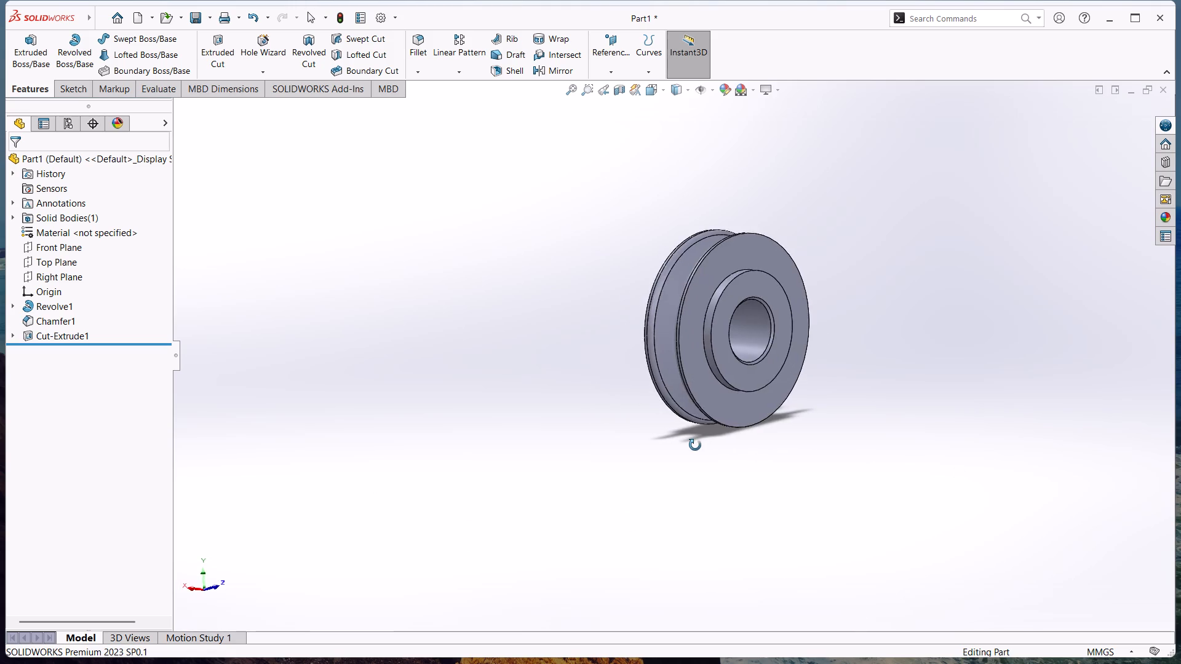
middle_click_drag(695, 445, 728, 484)
scroll(864, 416, "up", 2)
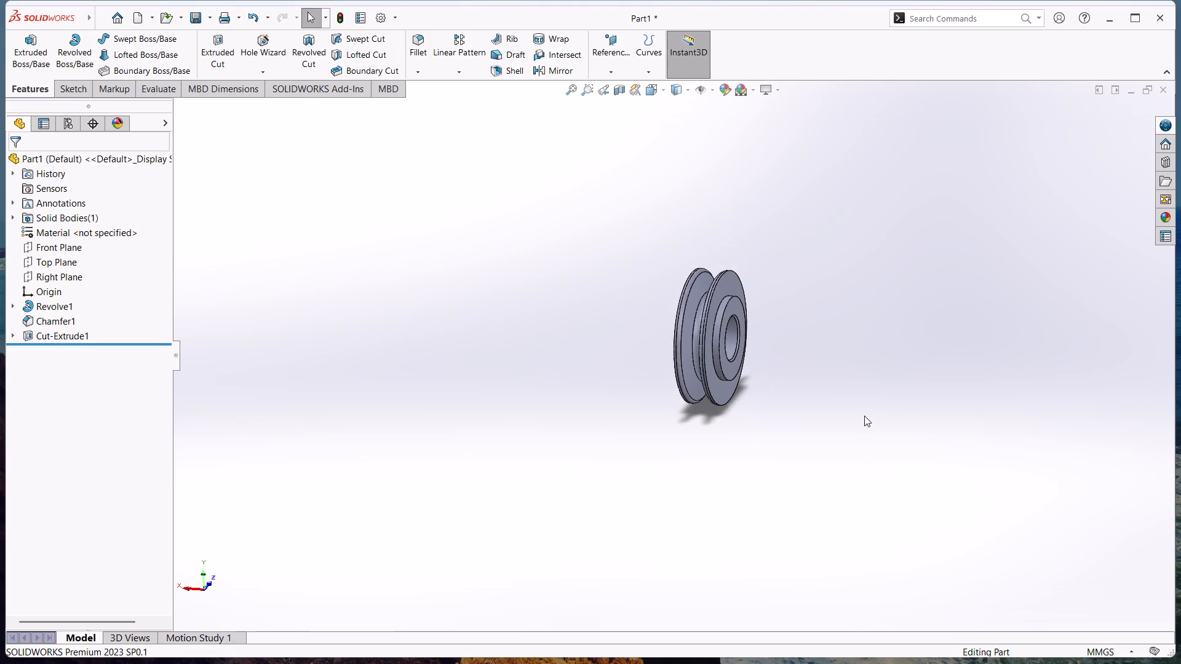
scroll(864, 416, "up", 1)
scroll(936, 204, "down", 3)
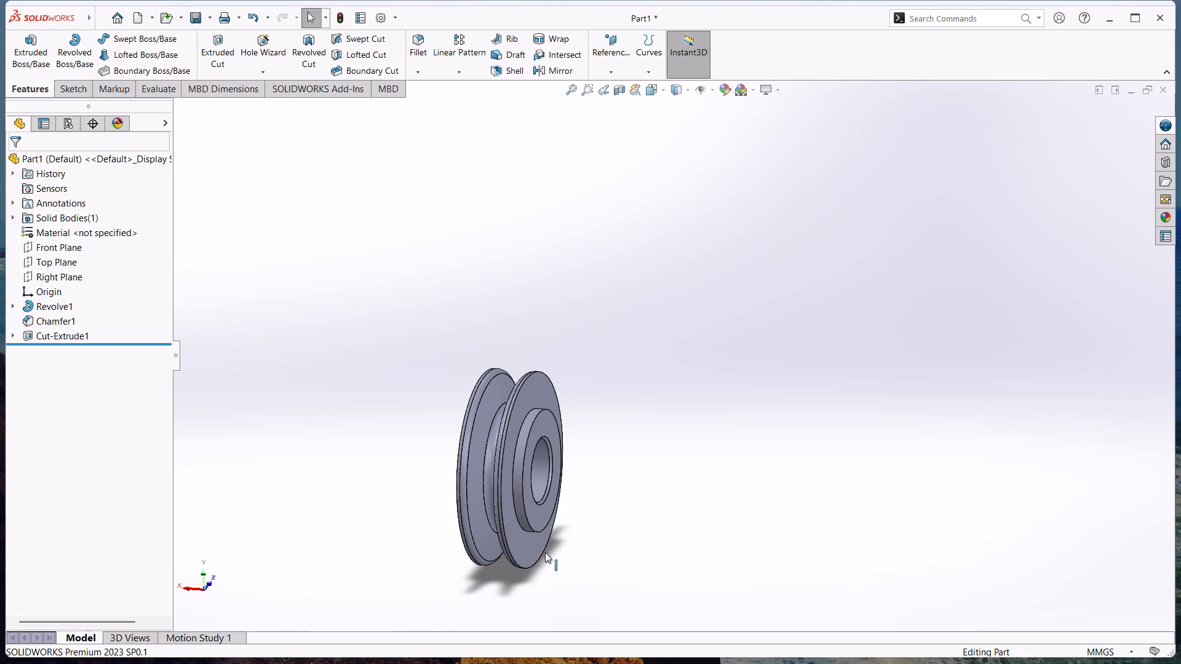
Inspect the hub, bore keyway and V-groove in the isometric view and from slightly rotated angles.
key("ctrl+7")
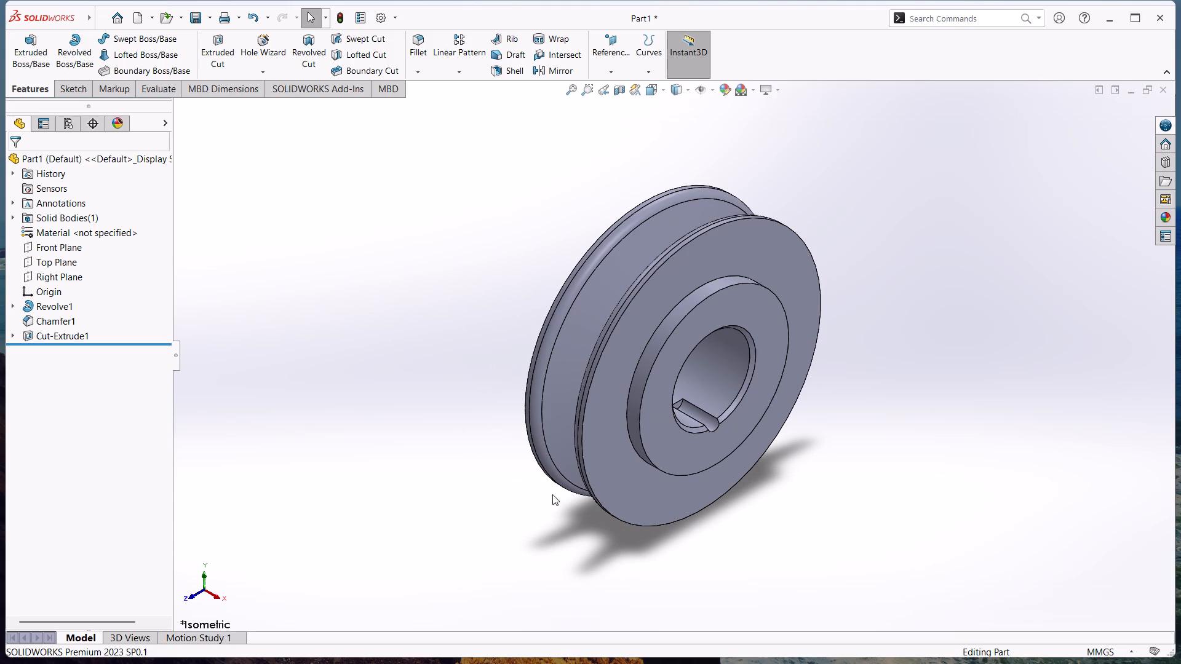
scroll(747, 642, "up", 4)
scroll(734, 547, "down", 3)
scroll(789, 357, "down", 2)
scroll(781, 366, "up", 8)
scroll(725, 216, "down", 1)
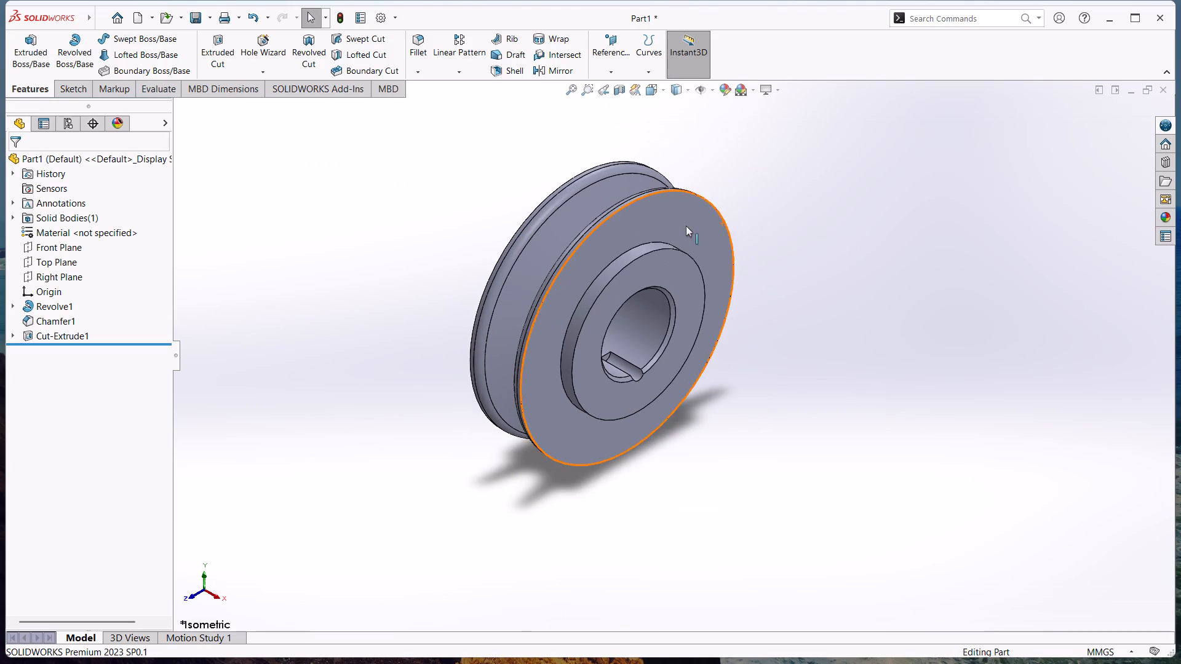
scroll(506, 184, "down", 1)
scroll(731, 422, "up", 1)
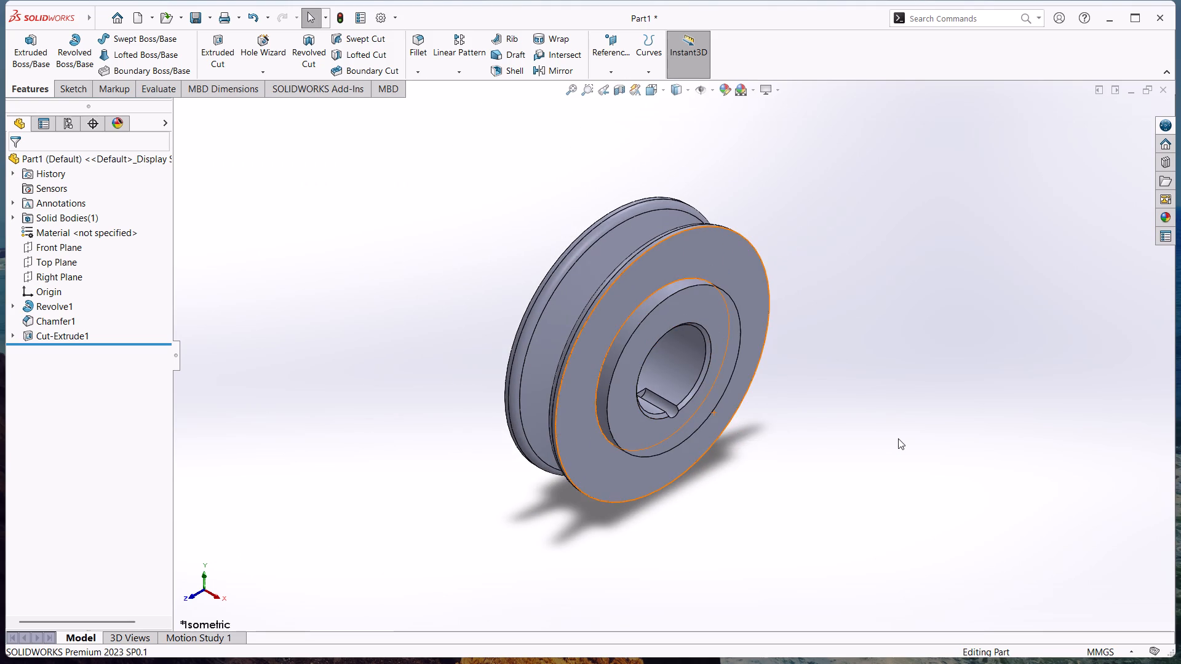
middle_click_drag(893, 435, 897, 376)
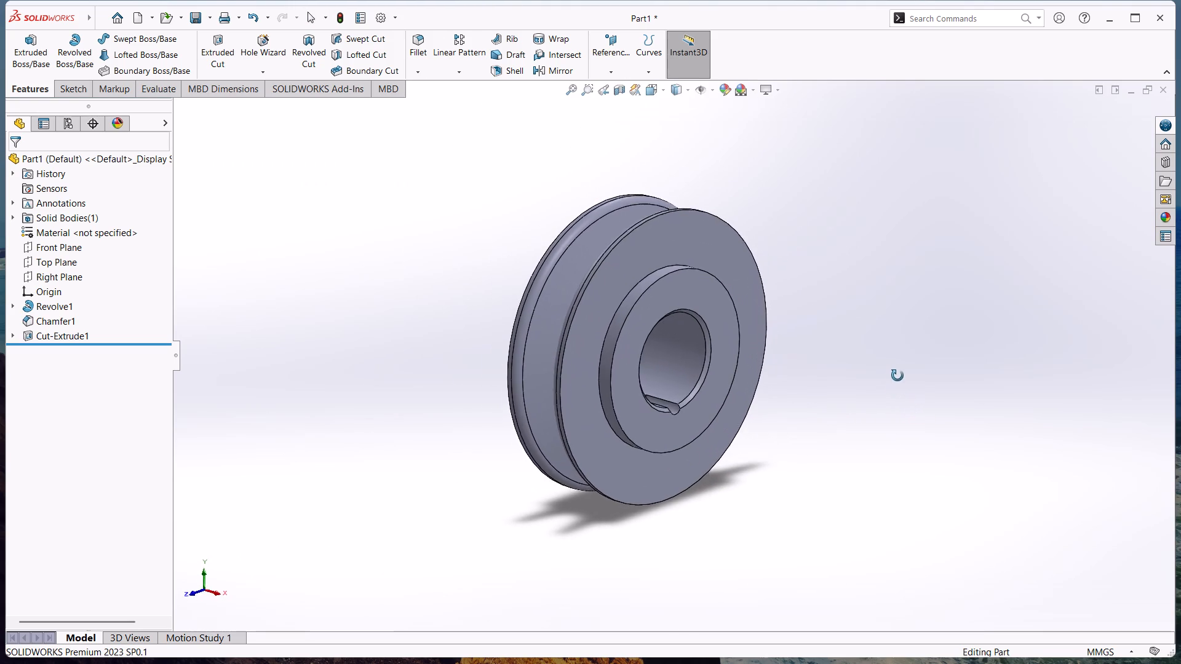
middle_click_drag(897, 376, 923, 387)
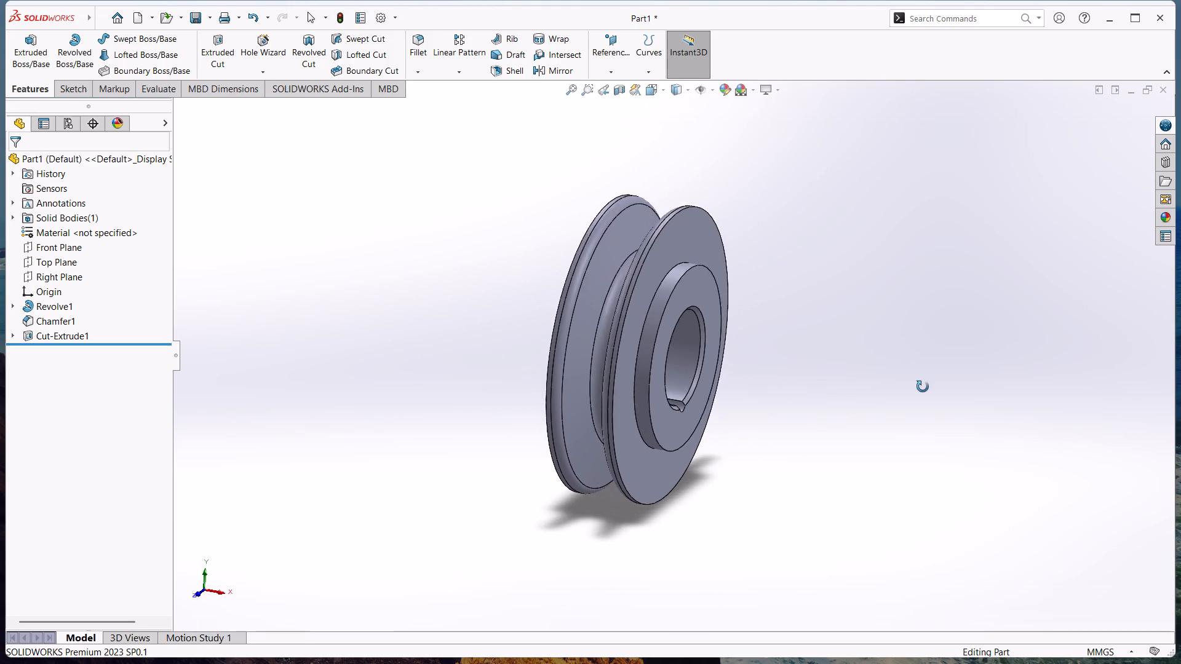
middle_click_drag(923, 387, 899, 398)
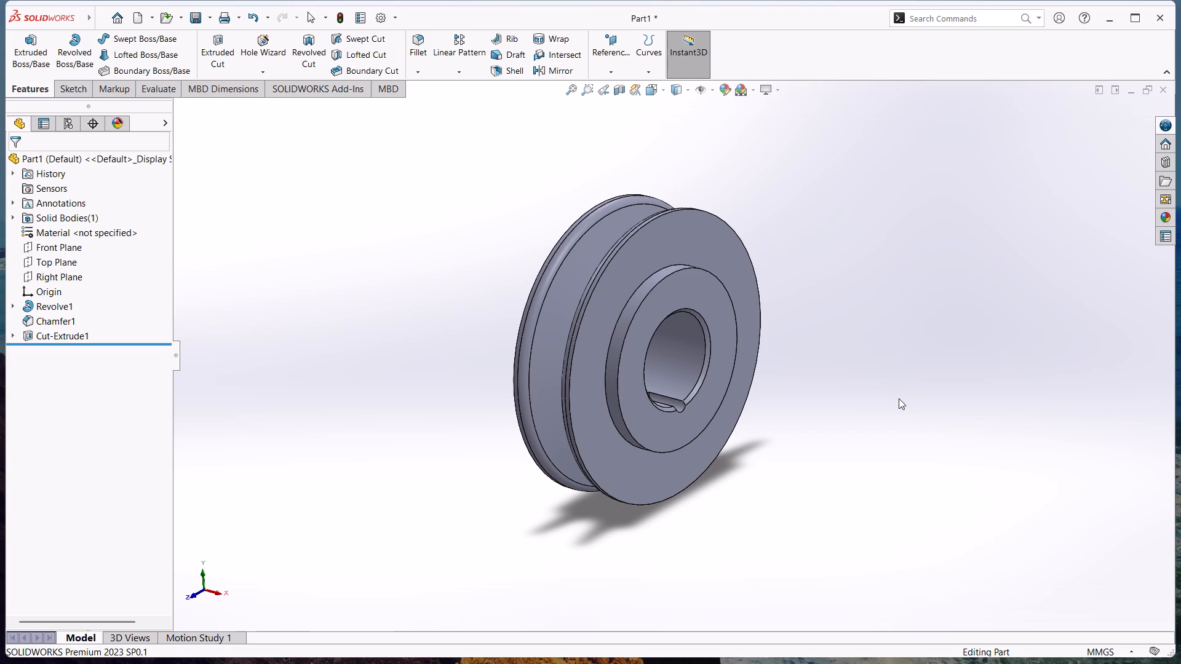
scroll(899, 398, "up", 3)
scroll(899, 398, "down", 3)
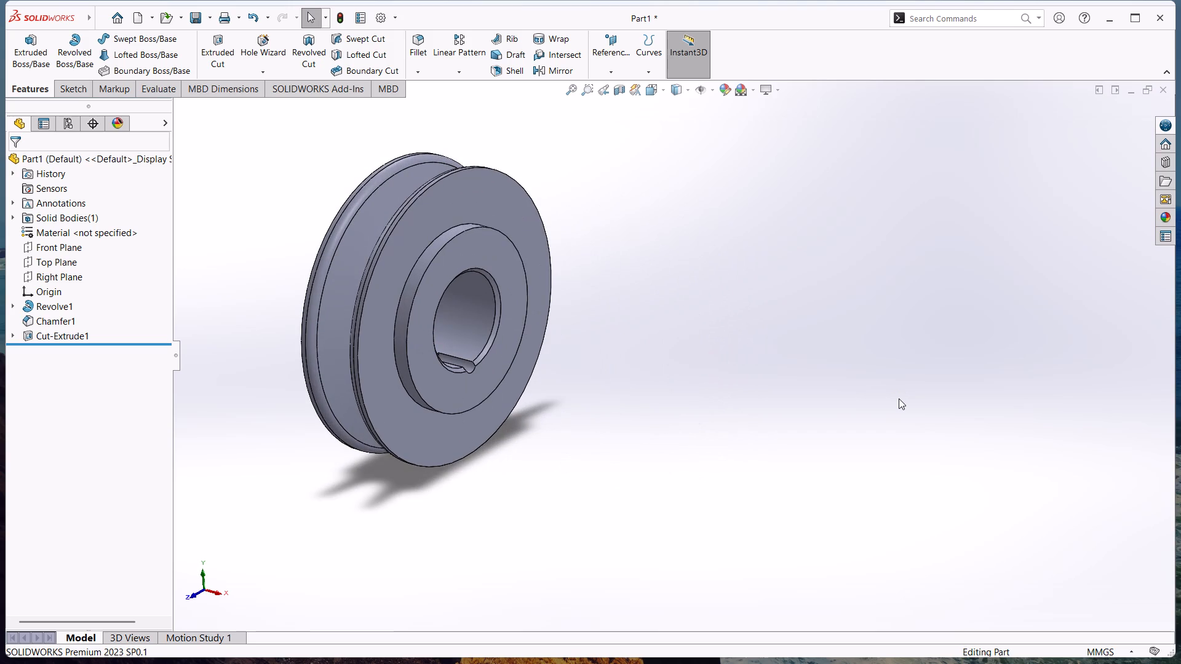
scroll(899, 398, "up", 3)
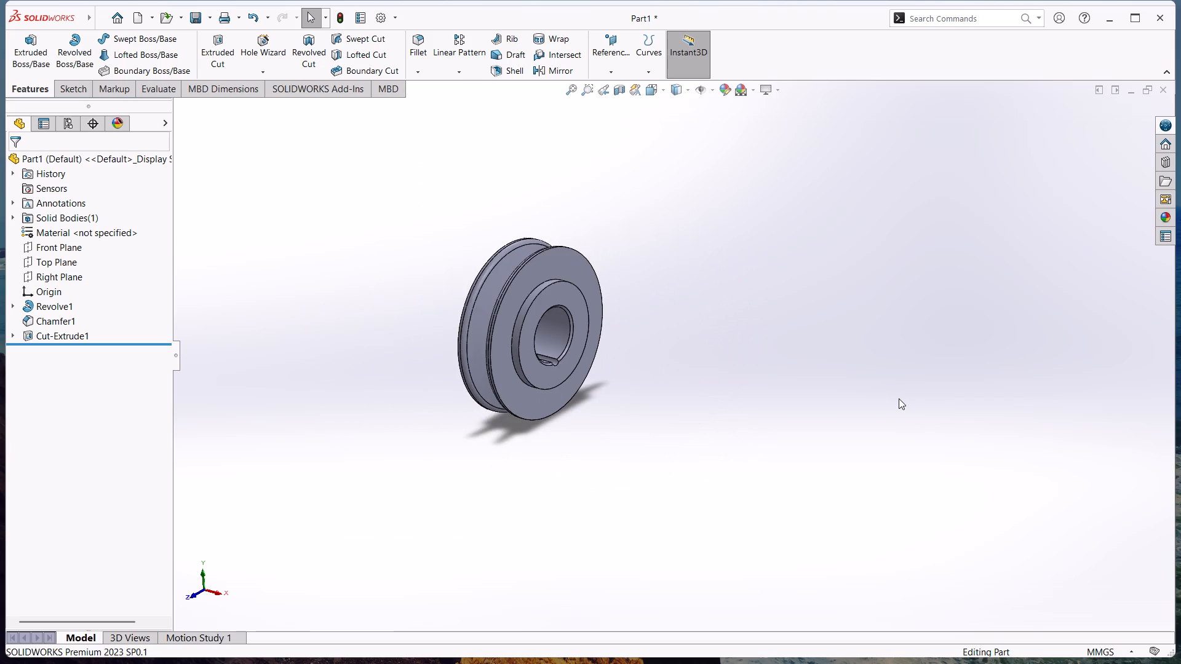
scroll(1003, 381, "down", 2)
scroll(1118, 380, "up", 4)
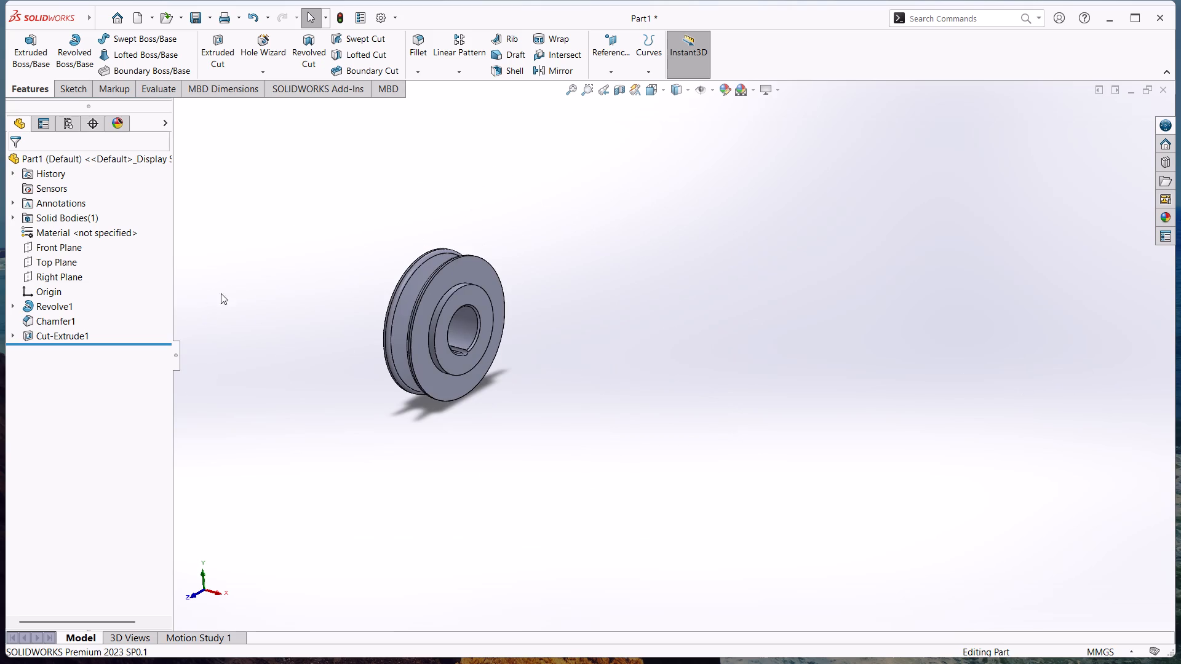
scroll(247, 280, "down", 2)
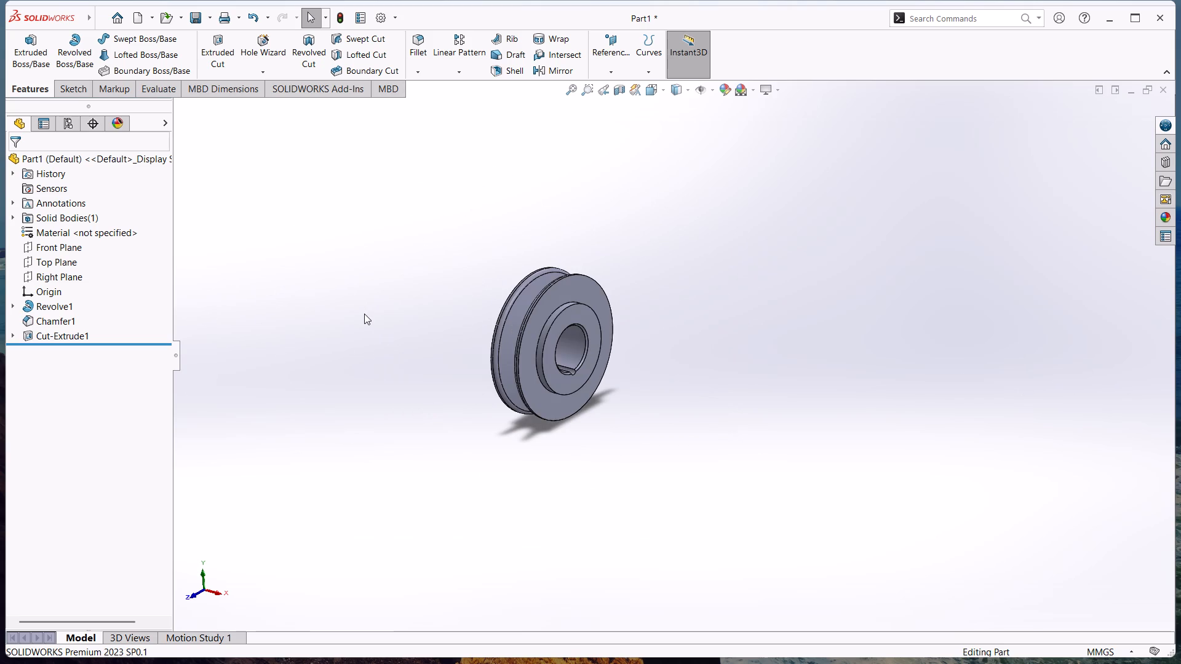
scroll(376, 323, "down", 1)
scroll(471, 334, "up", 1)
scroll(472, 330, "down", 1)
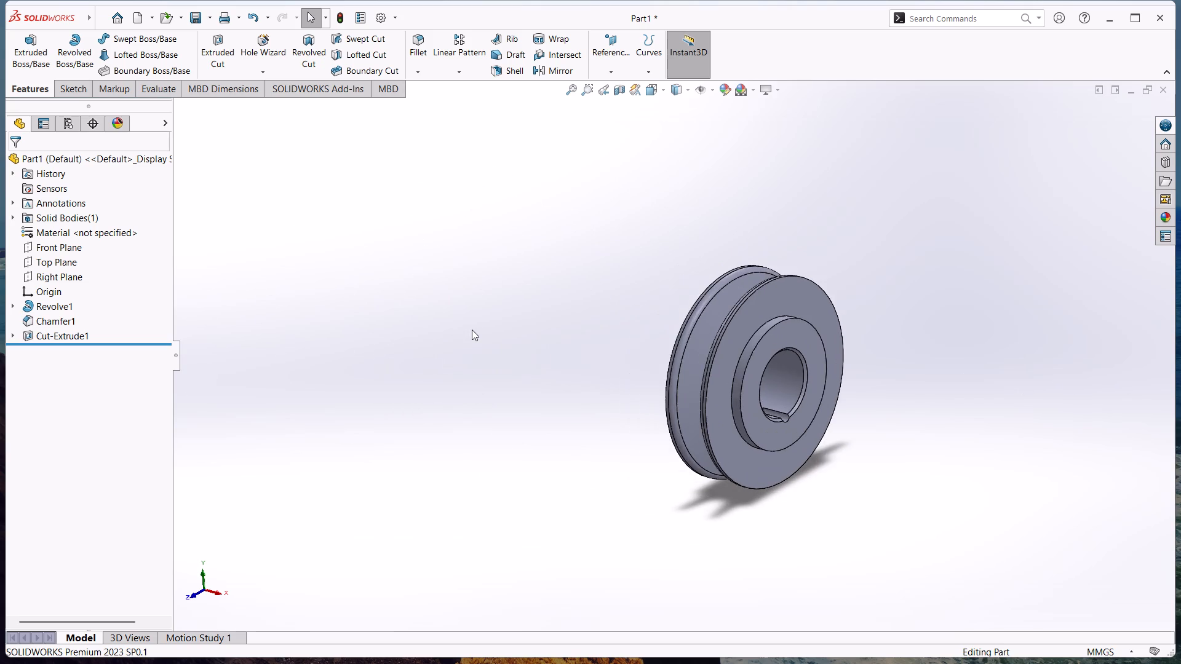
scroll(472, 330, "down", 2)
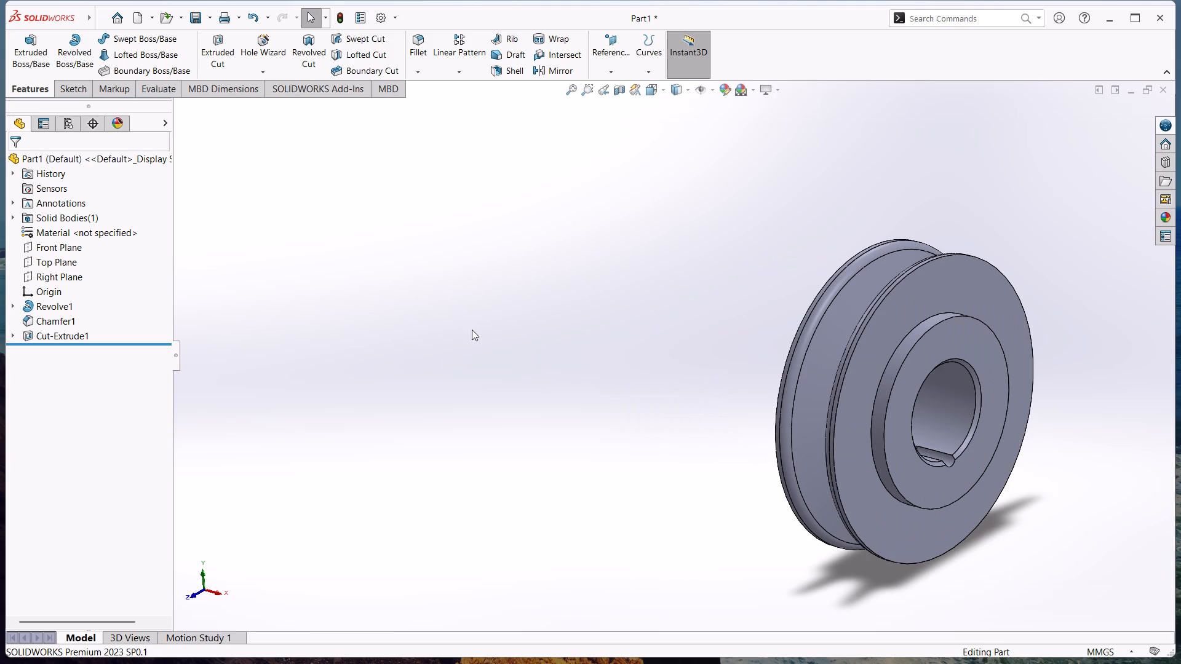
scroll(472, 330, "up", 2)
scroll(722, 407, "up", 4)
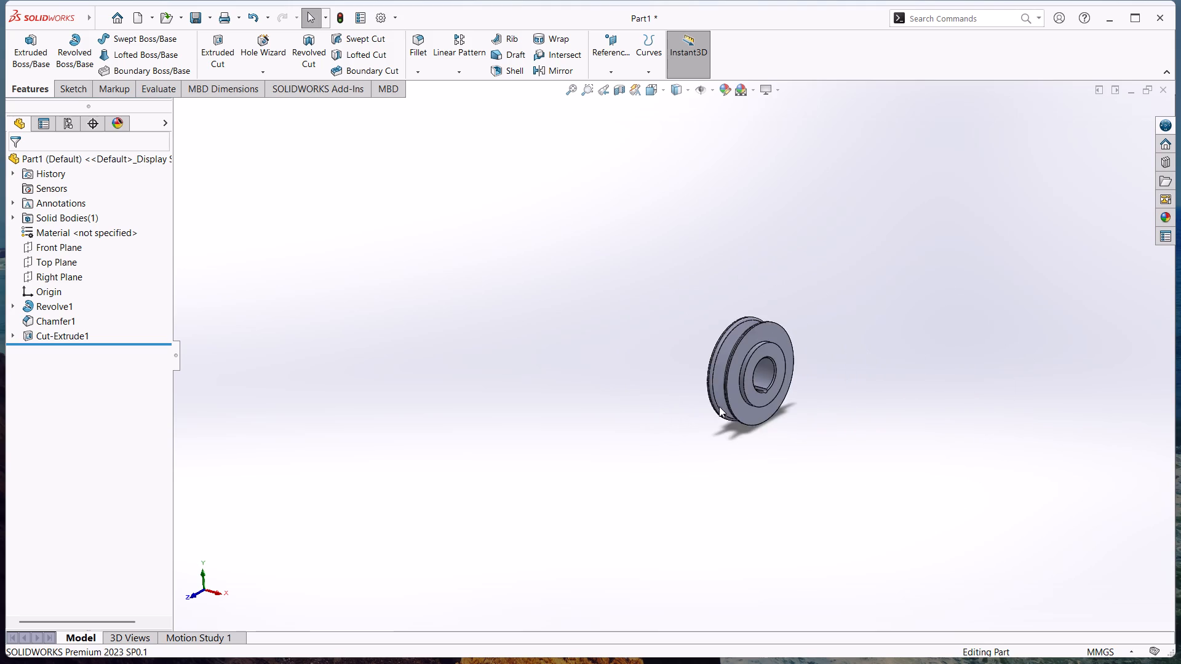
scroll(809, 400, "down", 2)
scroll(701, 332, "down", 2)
Examine both hub faces, the through bore and the round keyway from all around the pulley.
middle_click_drag(891, 437, 742, 445)
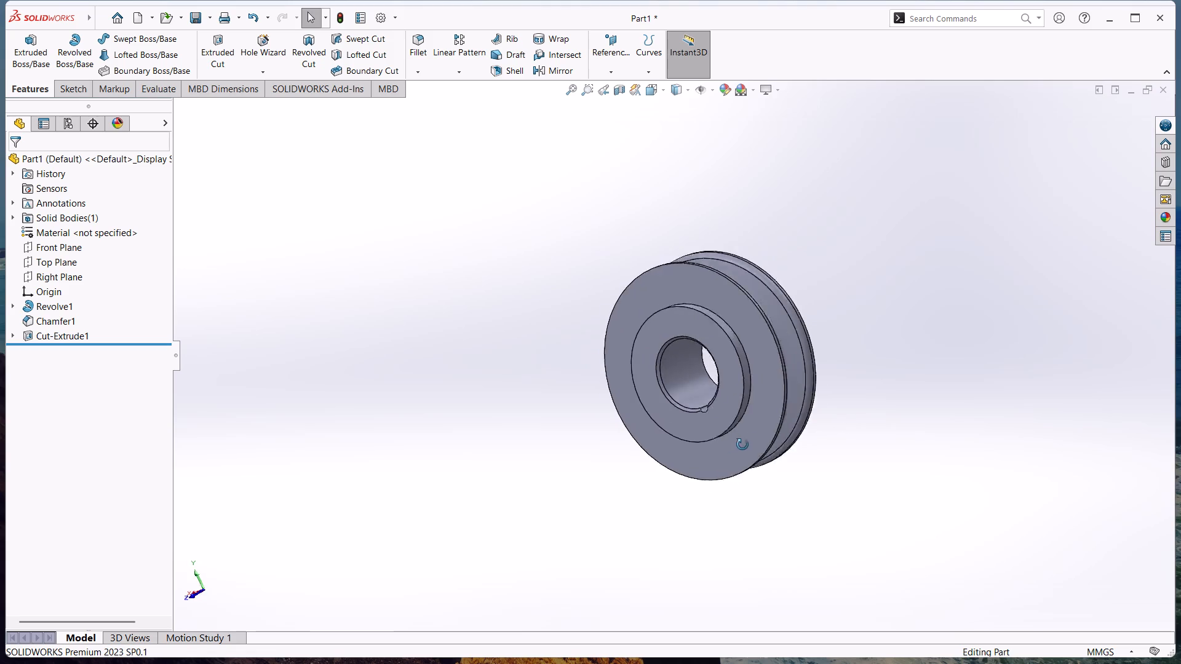
middle_click_drag(742, 445, 564, 467)
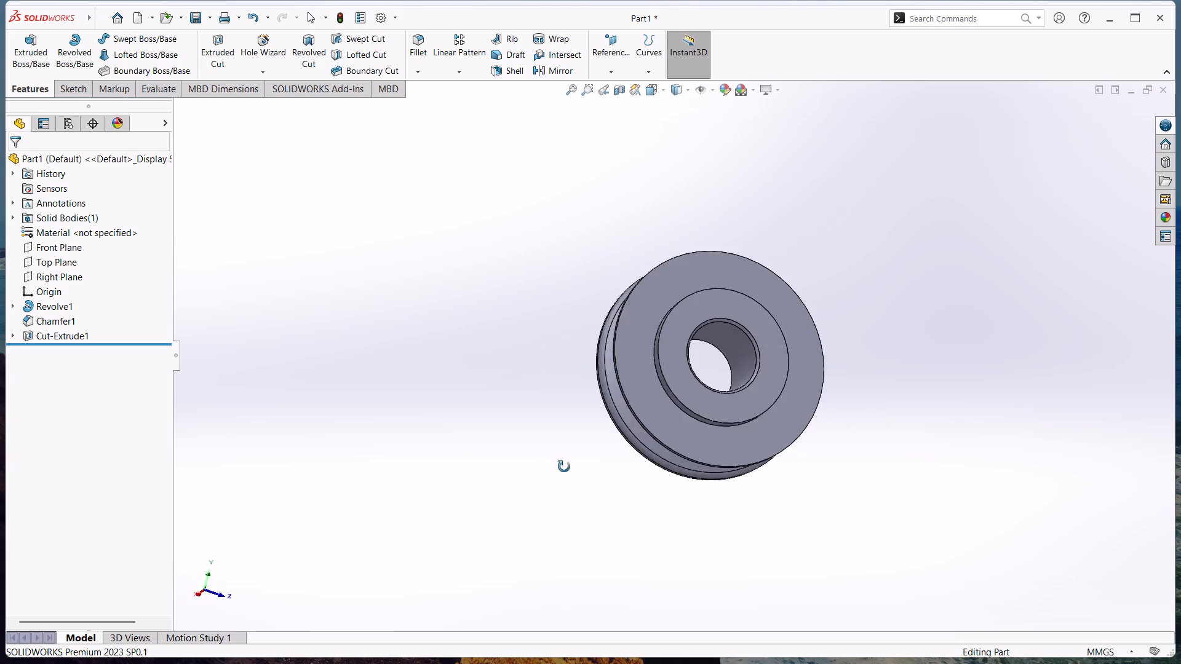
middle_click_drag(564, 467, 795, 648)
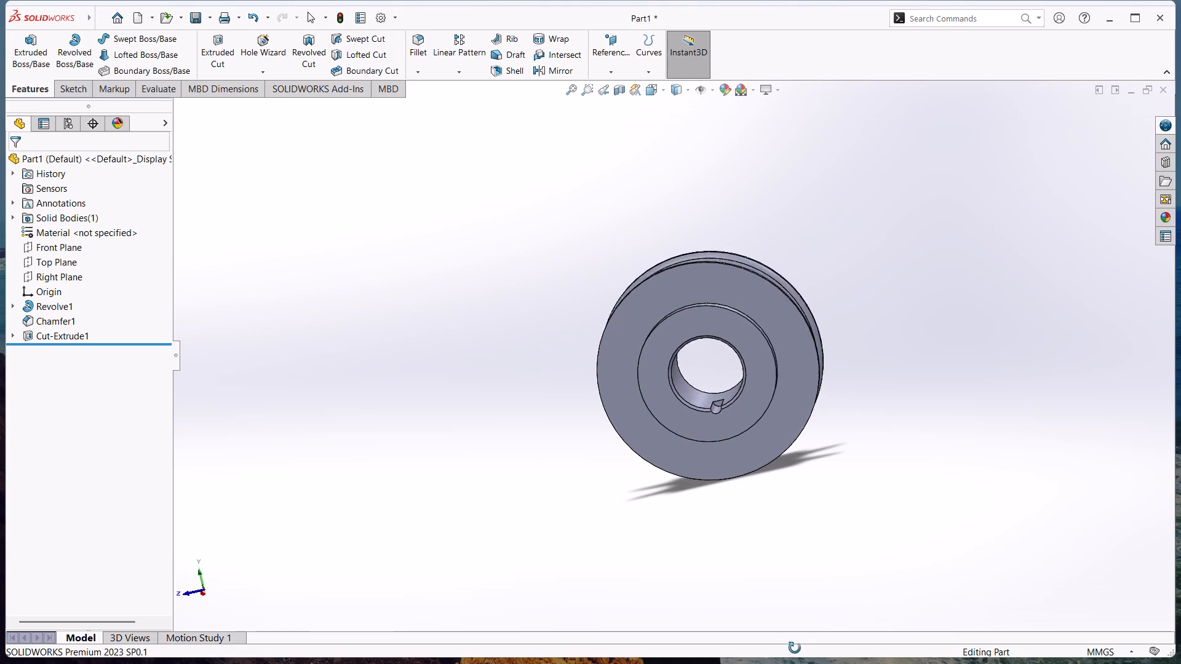
middle_click_drag(795, 648, 825, 663)
scroll(799, 620, "up", 1)
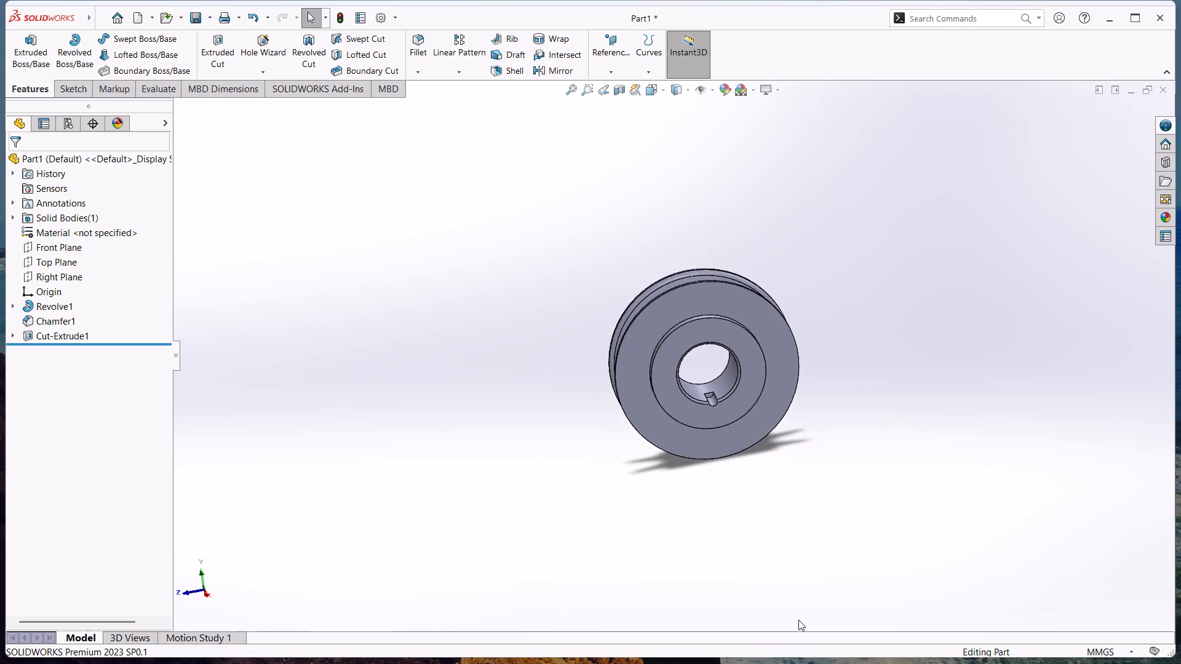
scroll(798, 620, "up", 3)
middle_click_drag(734, 524, 673, 538)
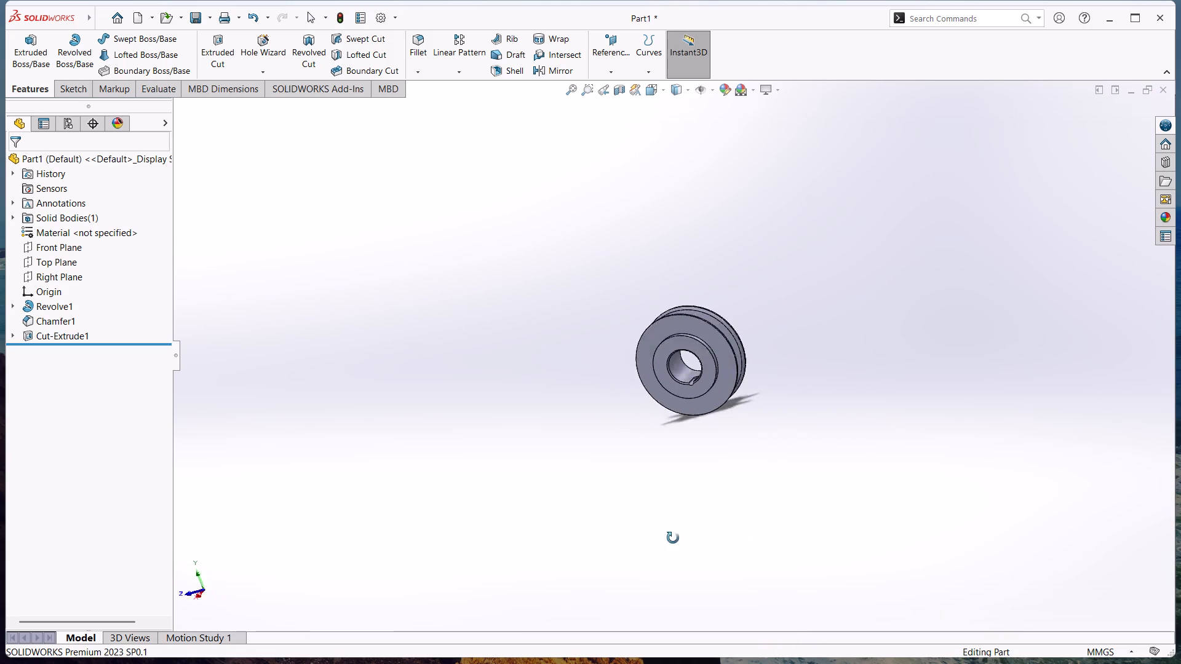
middle_click_drag(673, 538, 723, 556)
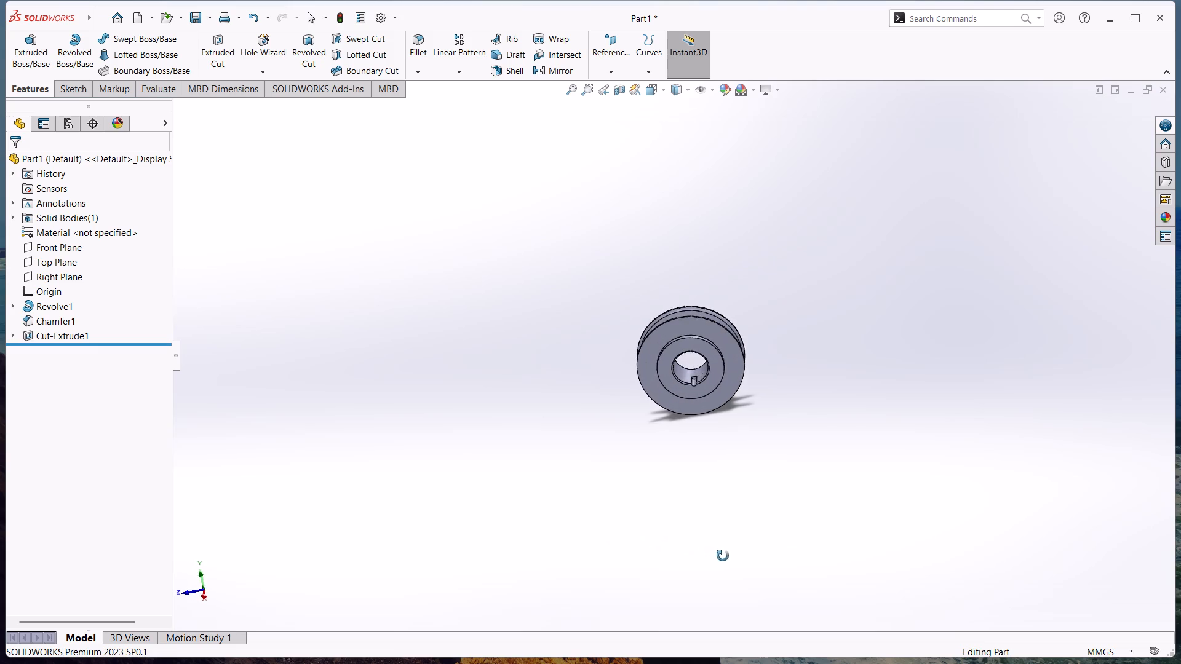
middle_click_drag(723, 556, 398, 535)
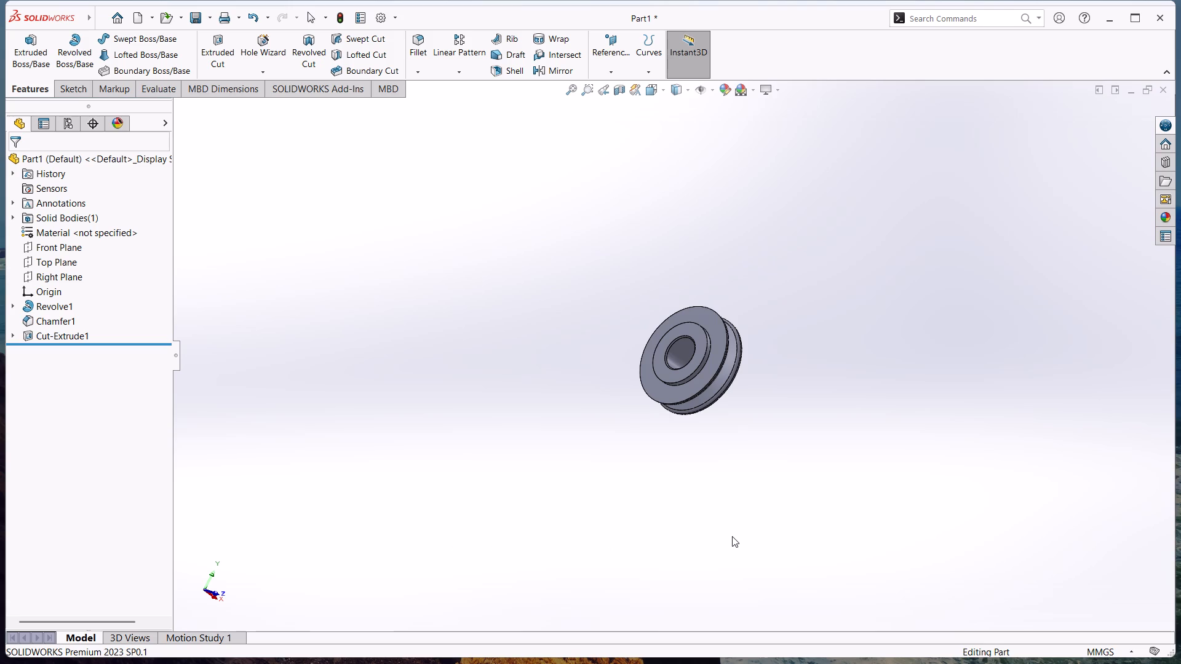
Examine the hub face opposite the keyway and its bore, nearly face-on and from a distance.
scroll(732, 536, "up", 3)
scroll(732, 536, "down", 3)
scroll(720, 387, "down", 1)
middle_click_drag(719, 399, 725, 433)
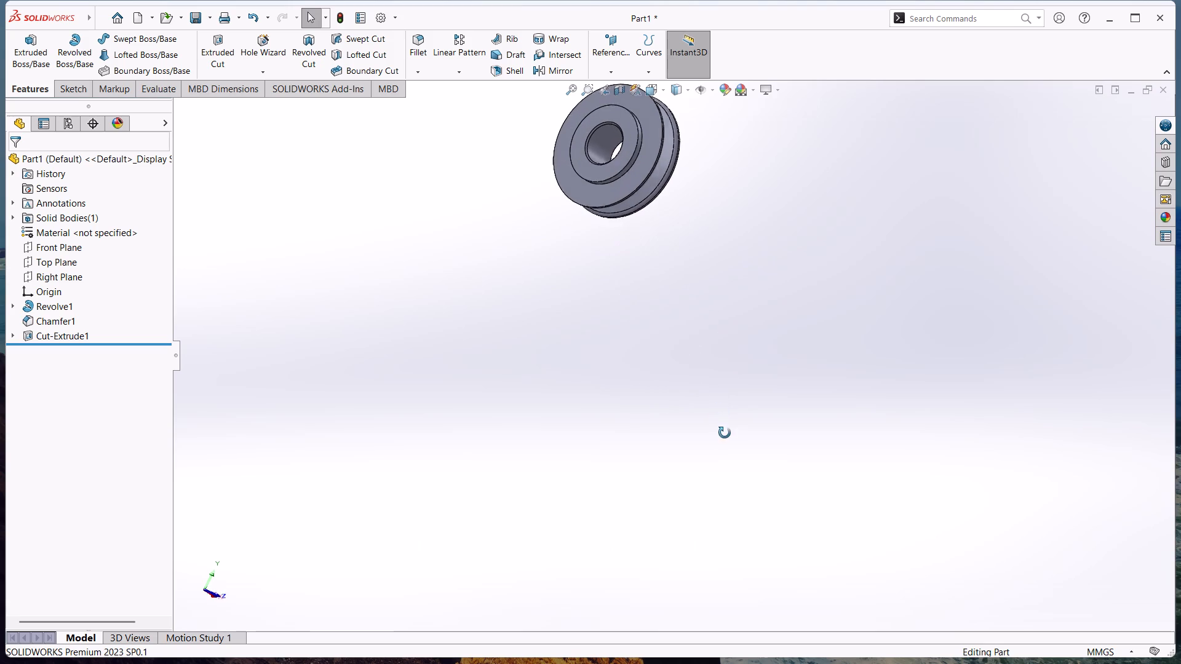
middle_click_drag(725, 433, 782, 497)
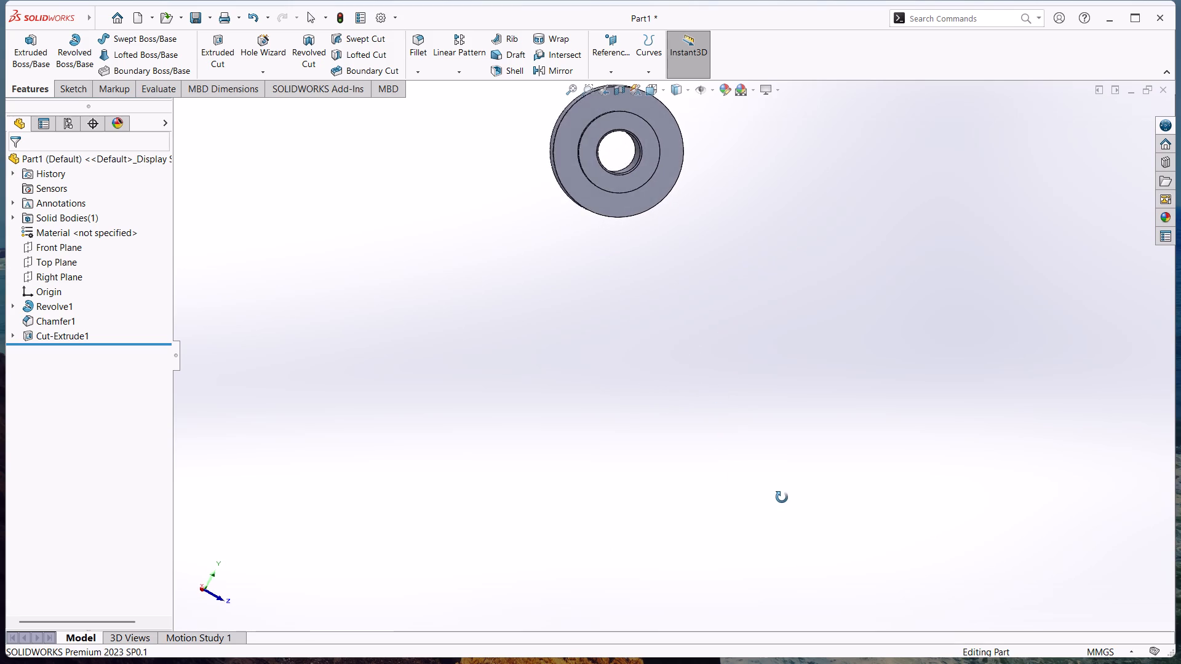
middle_click_drag(782, 497, 765, 493)
scroll(765, 493, "up", 2)
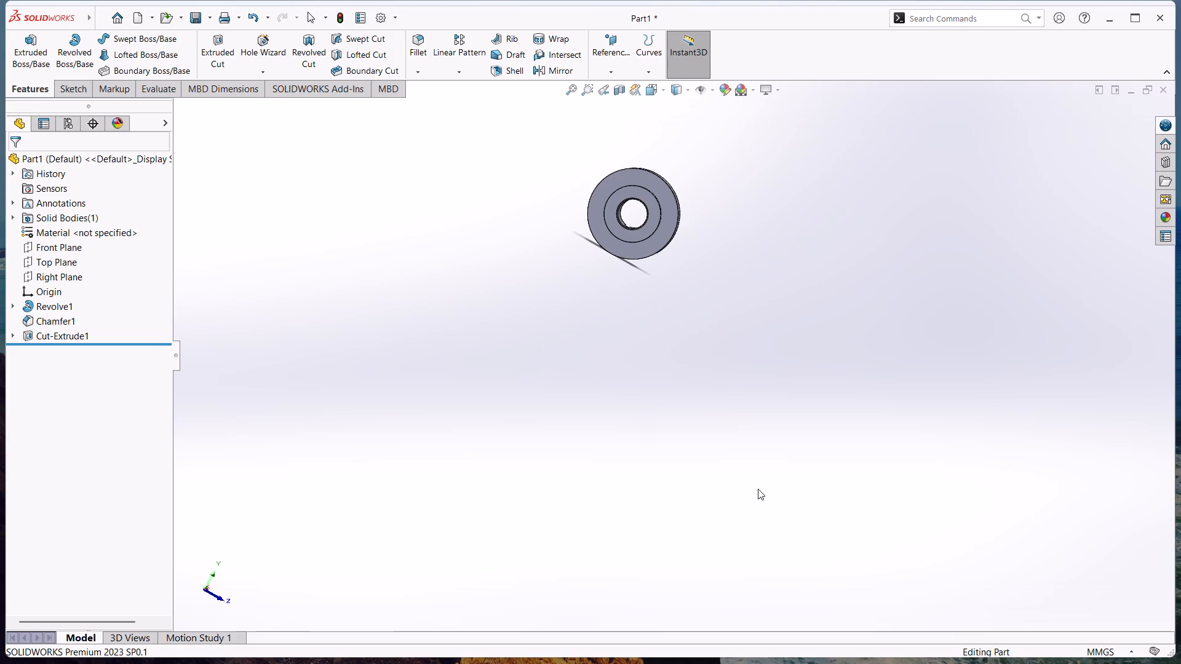
scroll(758, 489, "up", 2)
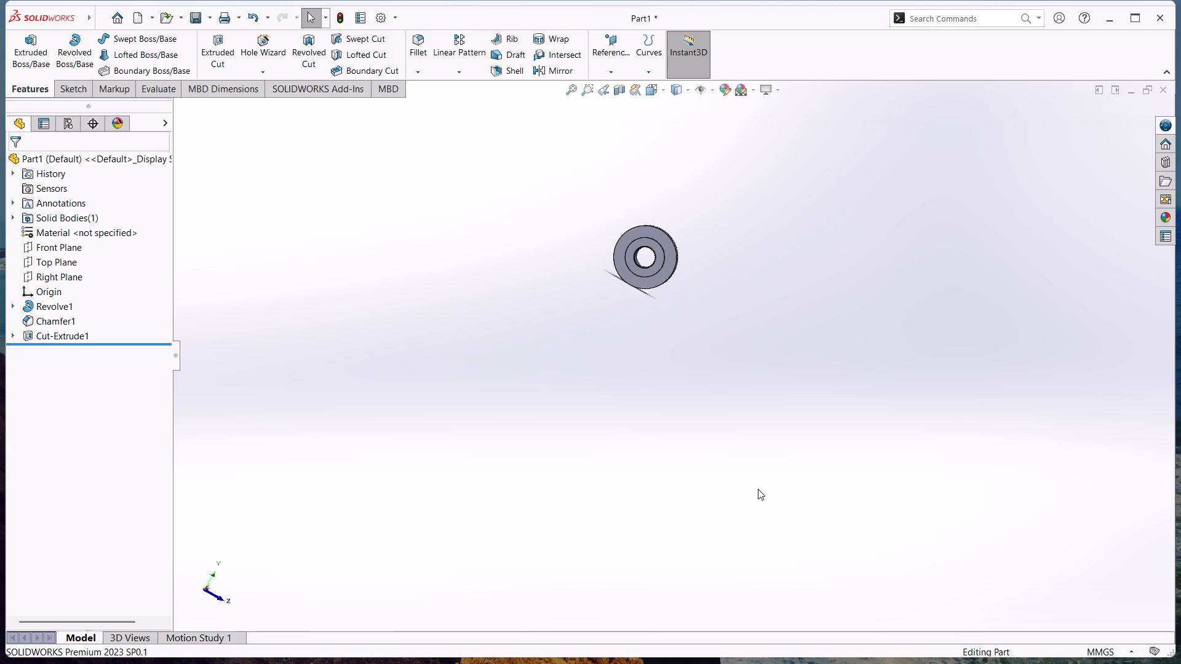
scroll(758, 489, "up", 3)
scroll(660, 274, "up", 1)
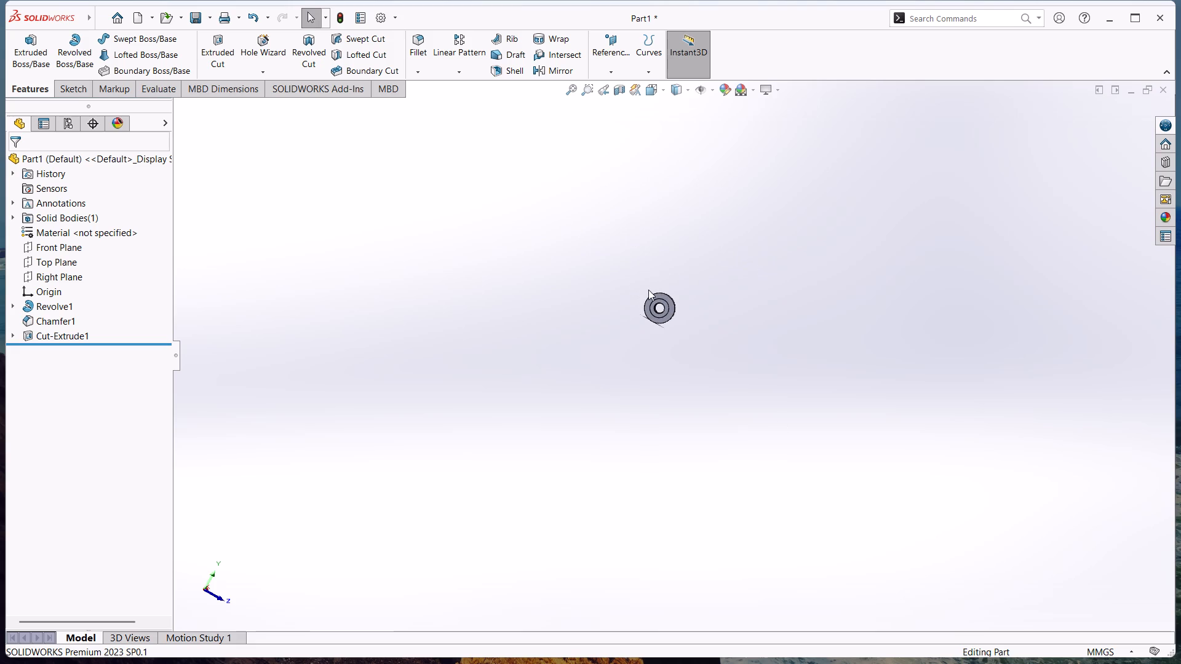
Compare the whole pulley in the isometric, bottom, top and right standard views.
key("ctrl+7")
key("ctrl+6")
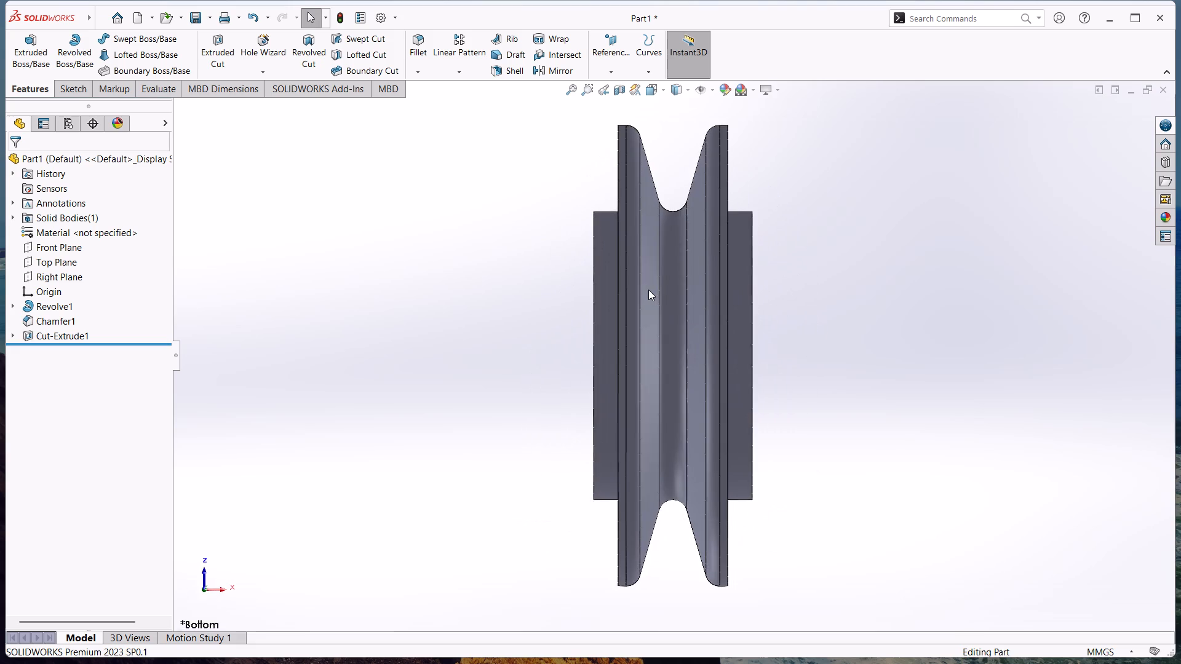
key("ctrl+5")
key("ctrl+4")
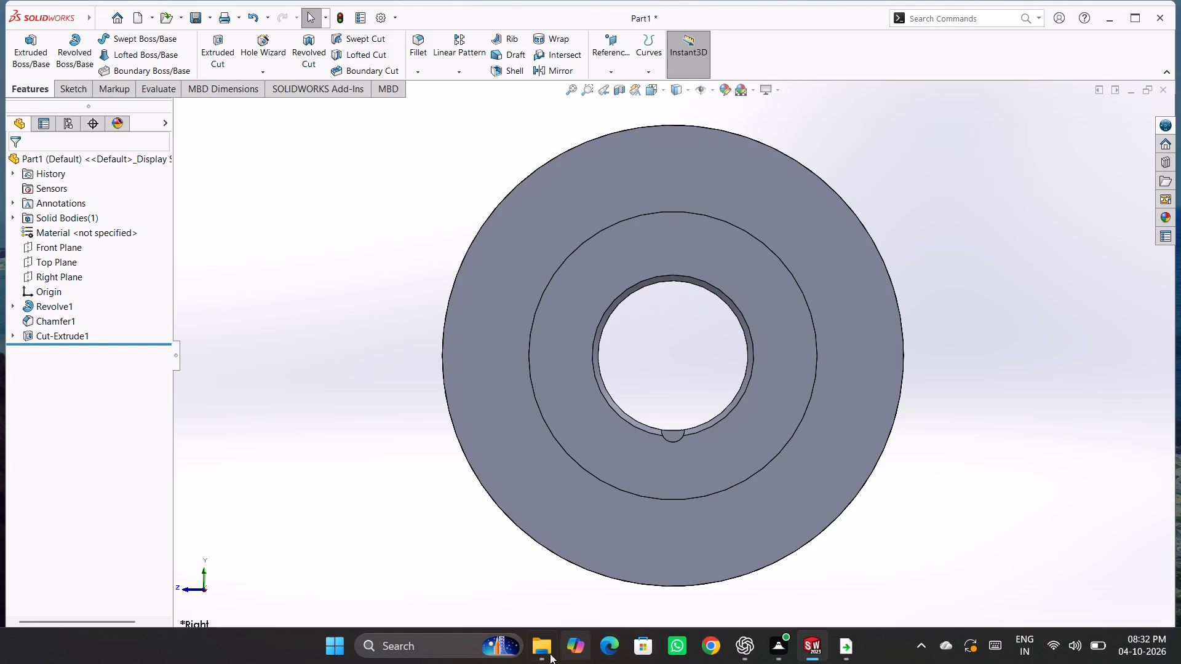
Switch to File Explorer and check the contents of the Movies folder on the Windows-SSD (C:) drive.
left_click(549, 655)
left_click(549, 655)
left_click(536, 655)
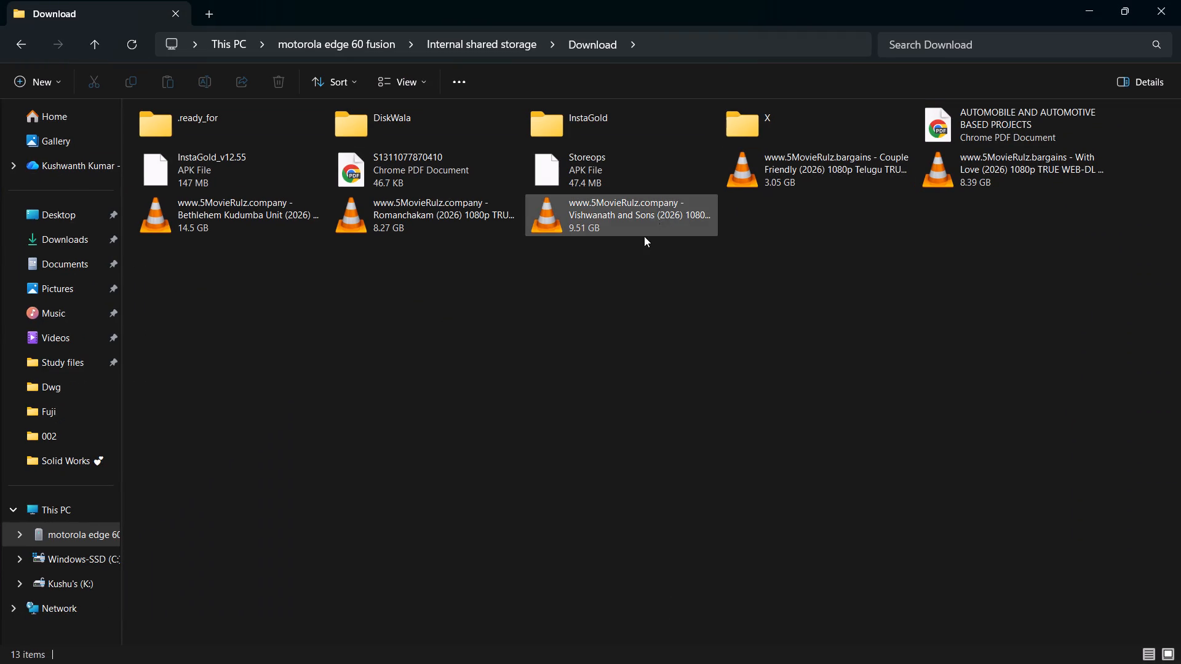
left_click(80, 555)
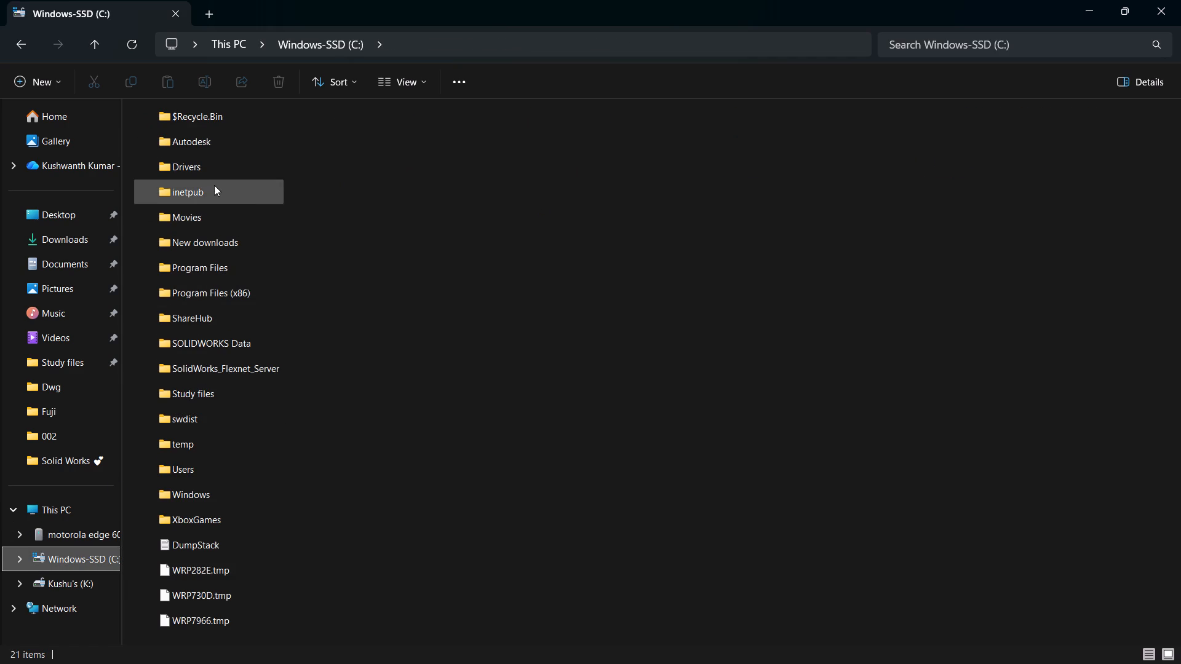
scroll(228, 235, "up", 3)
scroll(220, 498, "down", 4)
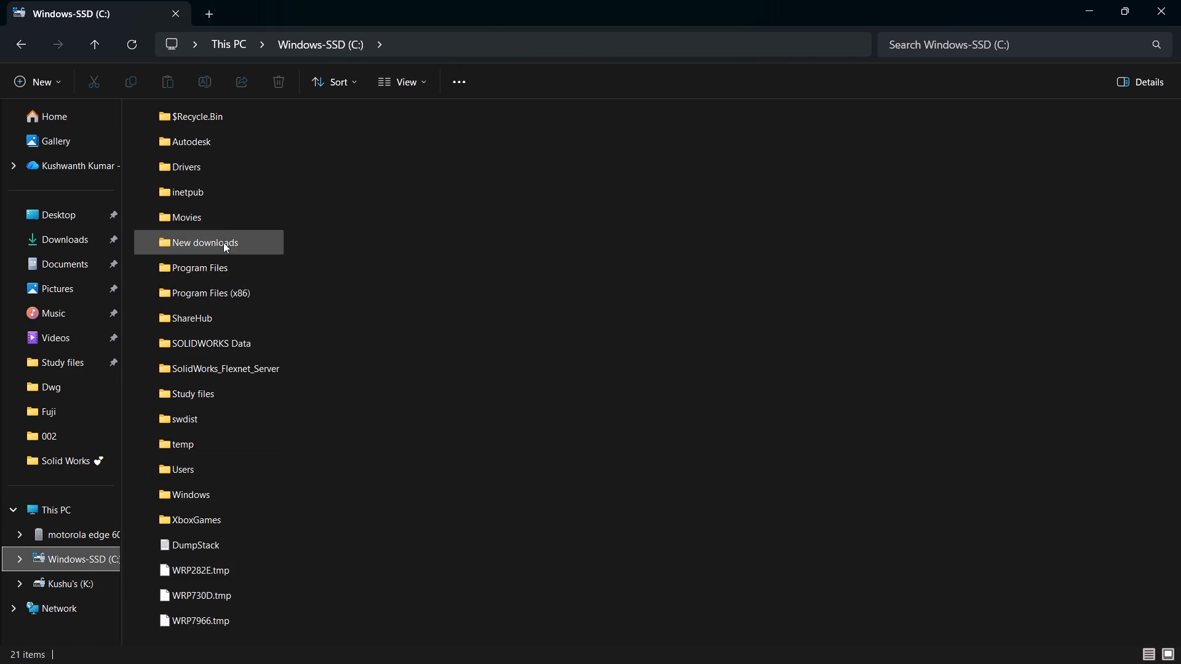
double_click(211, 215)
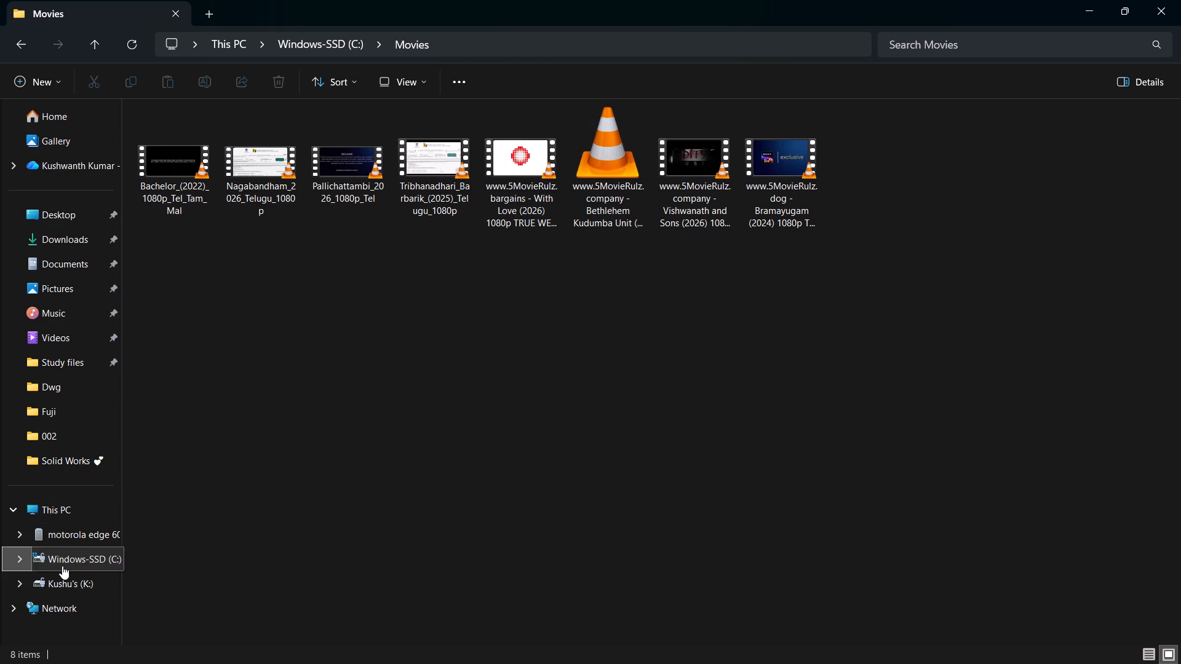
Delete the "Vishwanath and Sons (2026)" video from the Download folder in the motorola edge 60 fusion's internal shared storage.
left_click(81, 545)
double_click(170, 130)
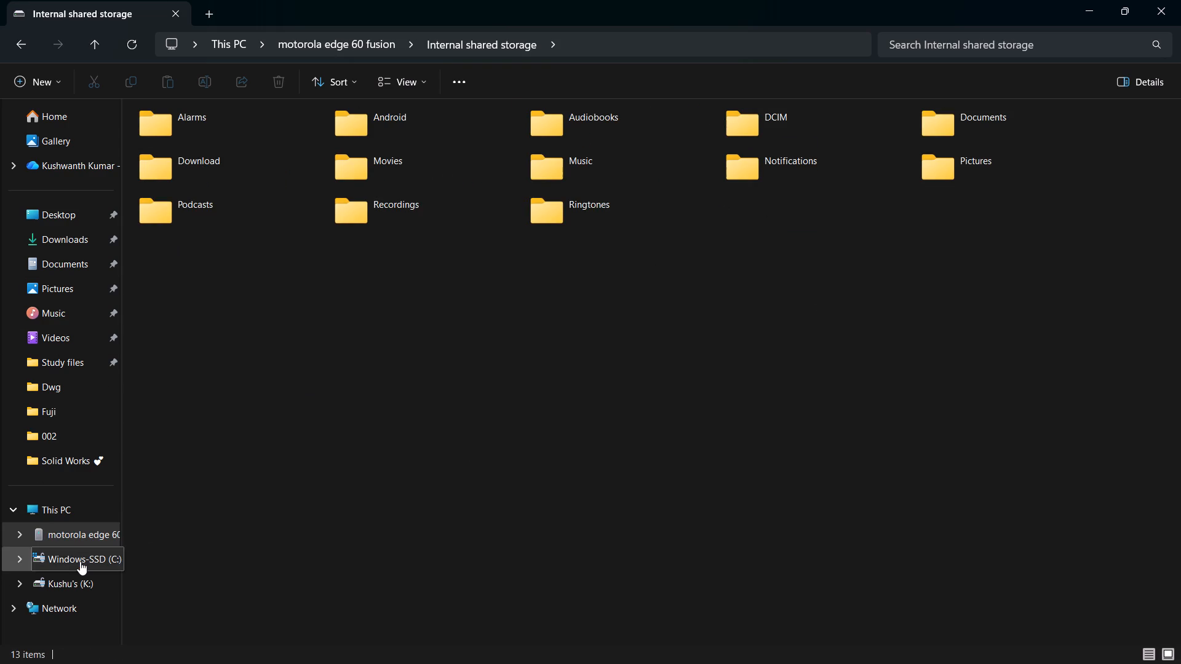
double_click(163, 156)
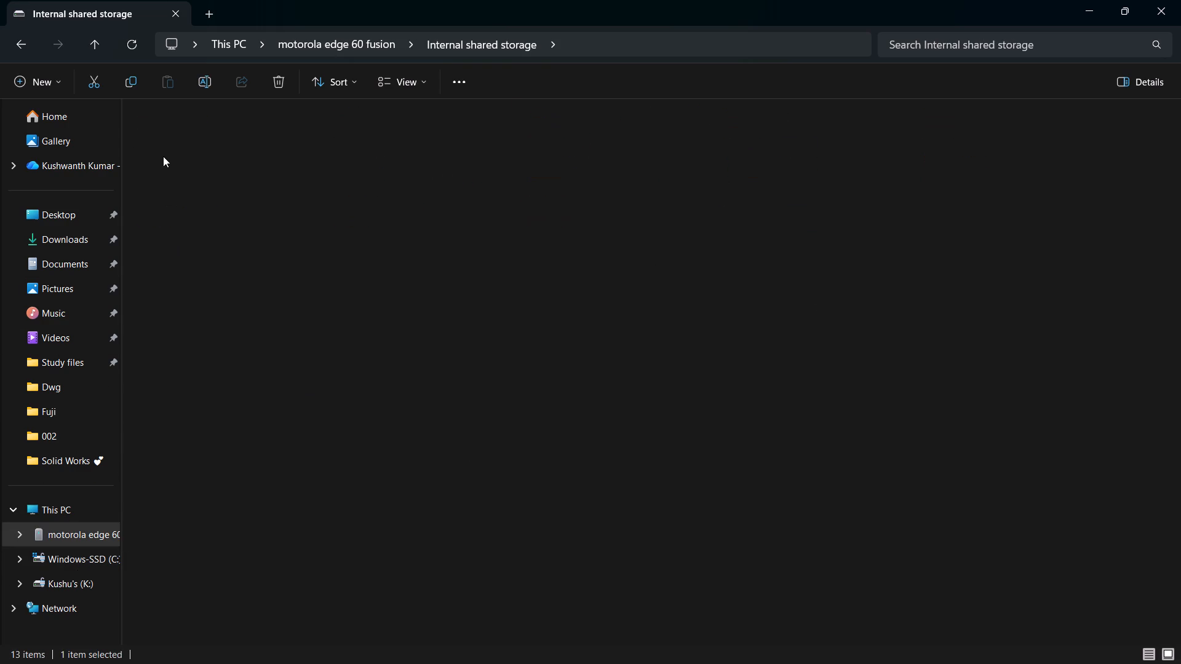
left_click(638, 207)
key("Delete")
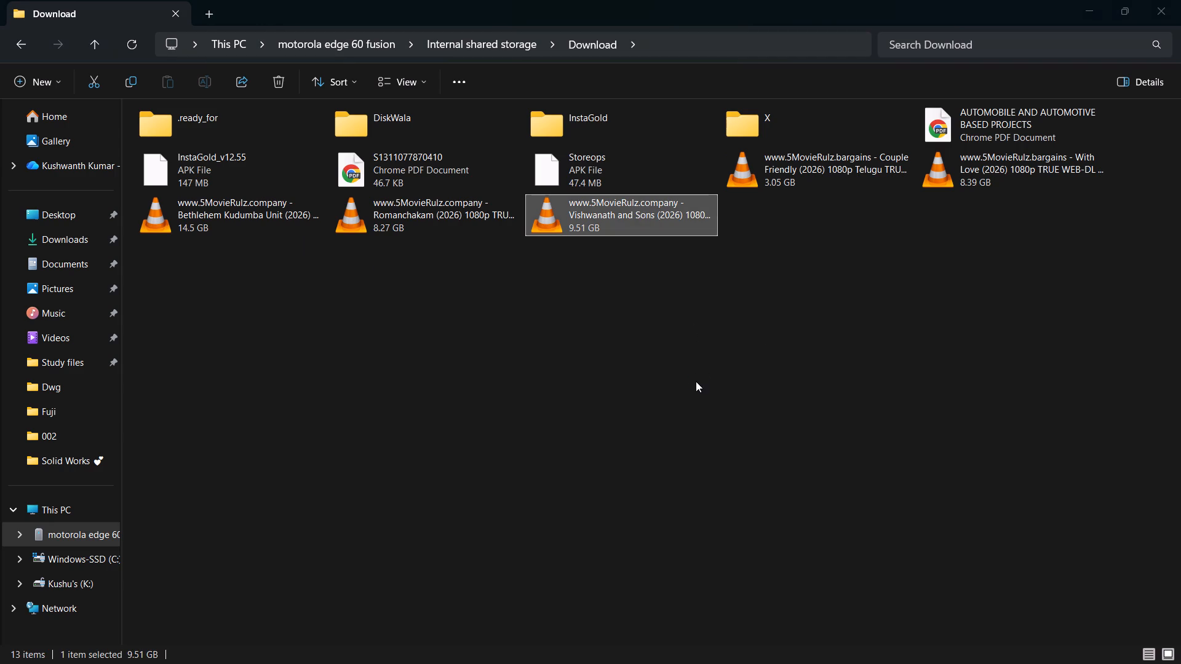
left_click(722, 351)
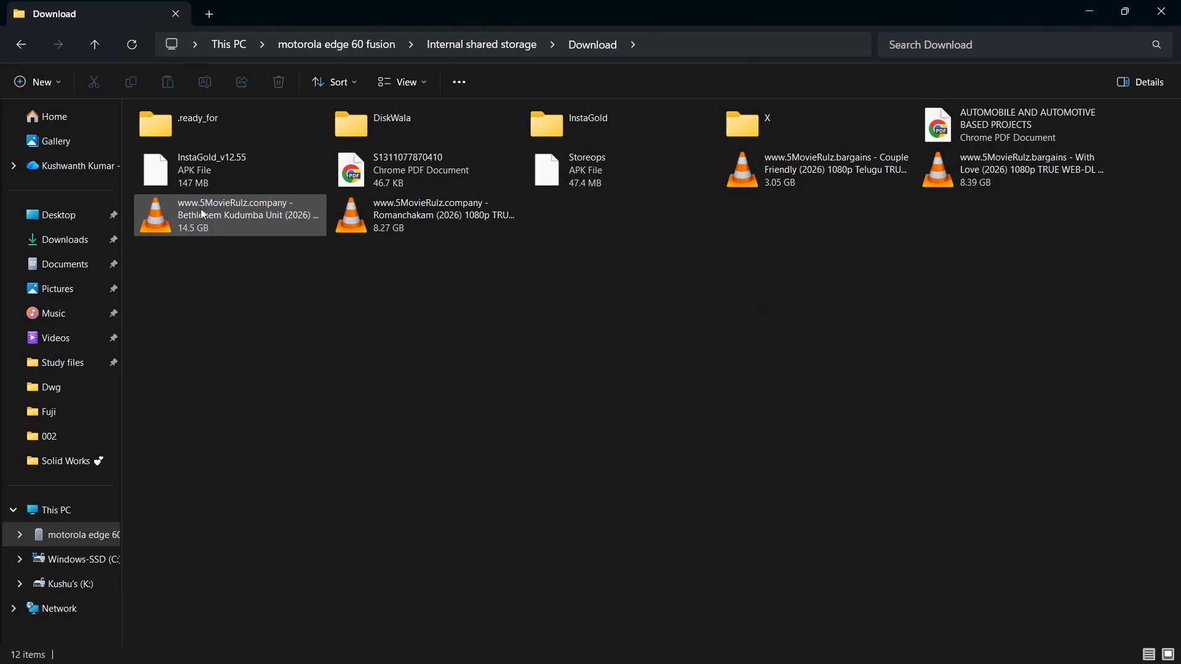
Delete the "Bethlehem Kudumba Unit (2026)" video from the phone's Download folder and close File Explorer.
left_click(236, 202)
key("Delete")
left_click(717, 348)
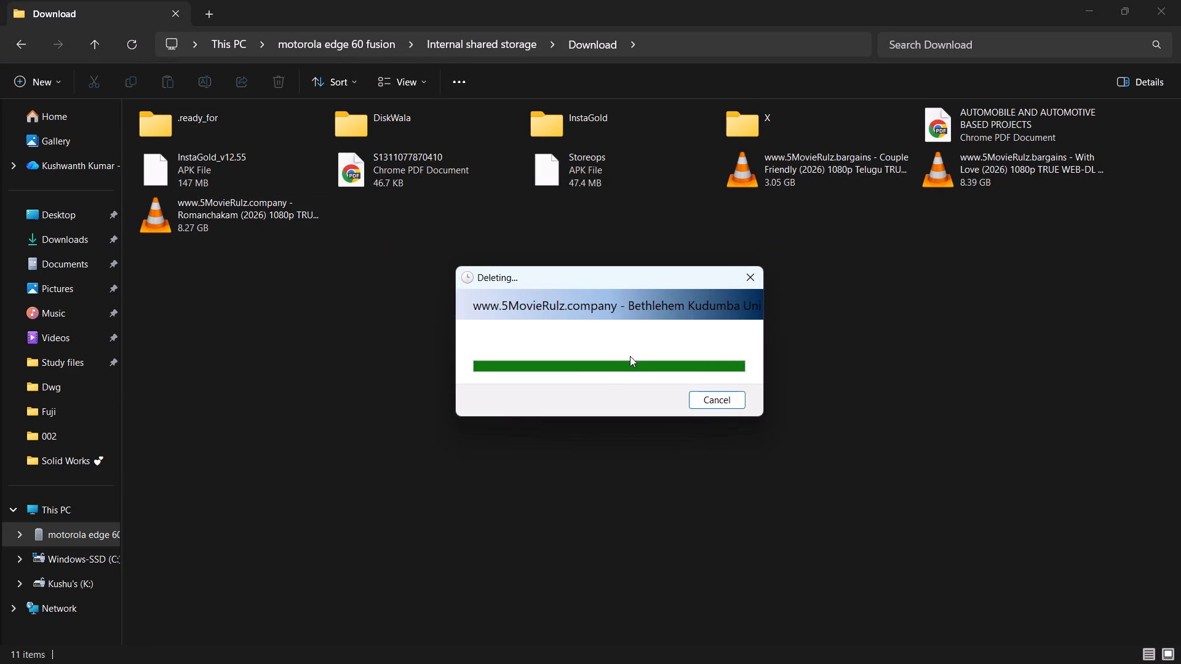
left_click(509, 318)
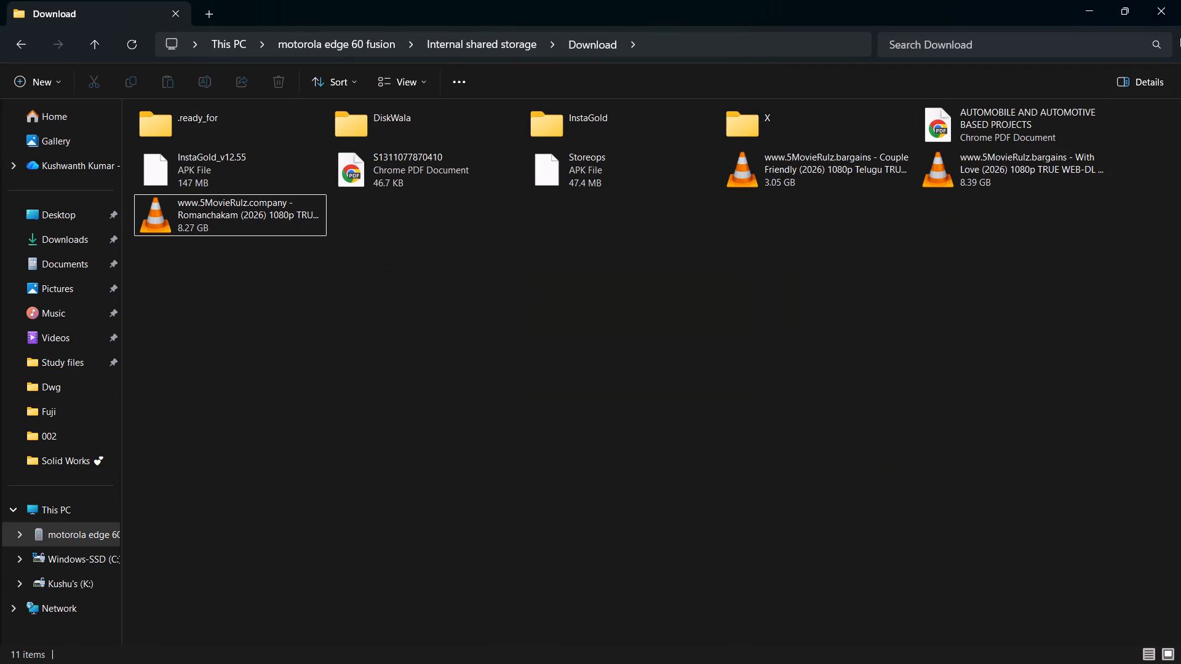
left_click(1165, 10)
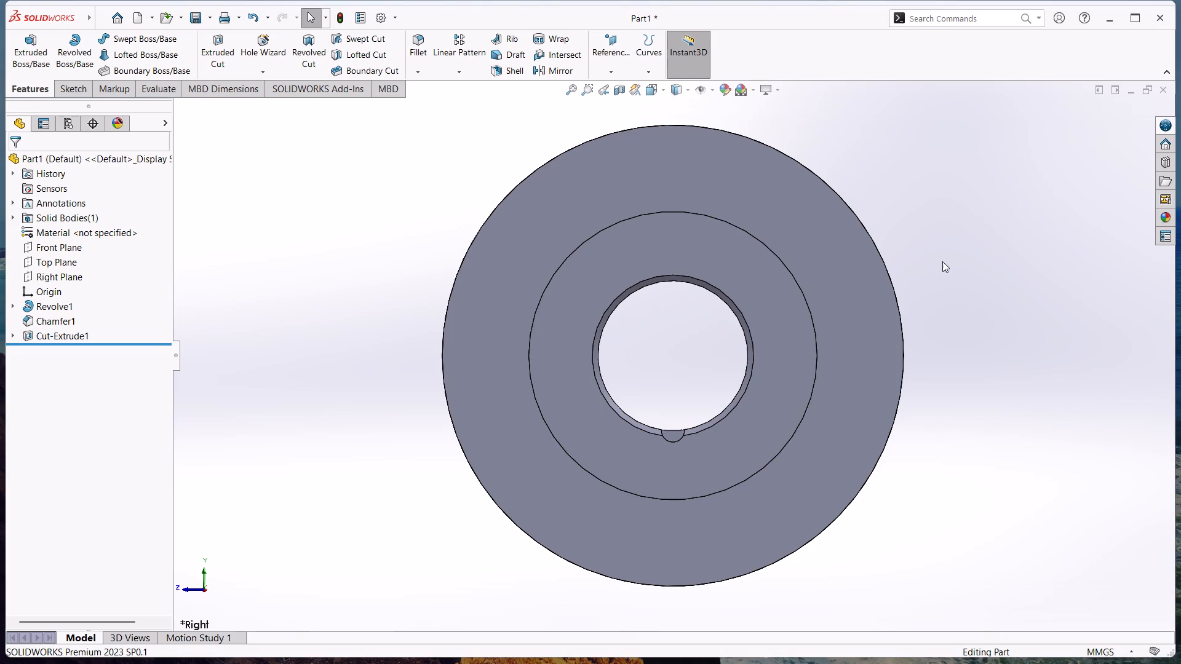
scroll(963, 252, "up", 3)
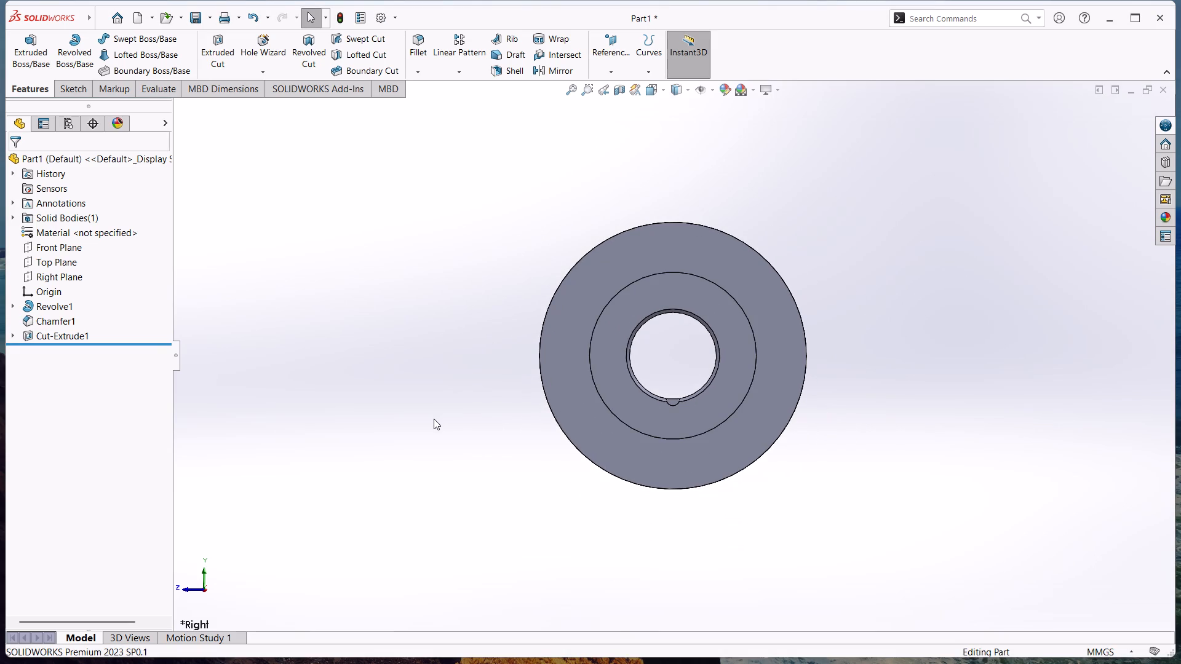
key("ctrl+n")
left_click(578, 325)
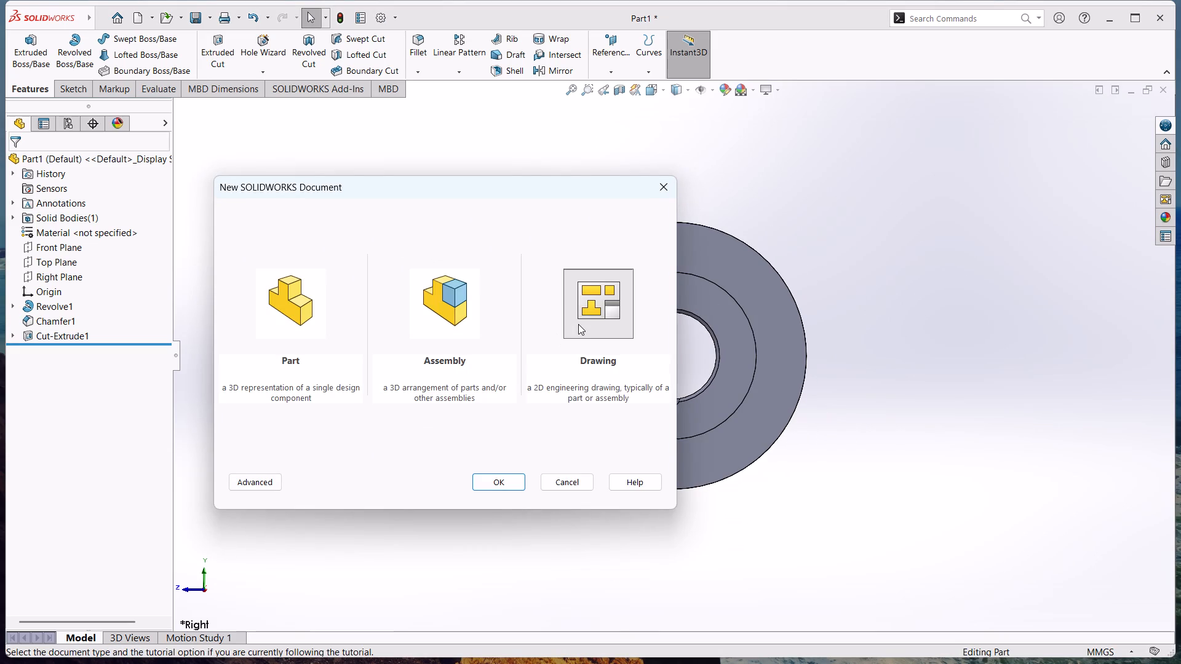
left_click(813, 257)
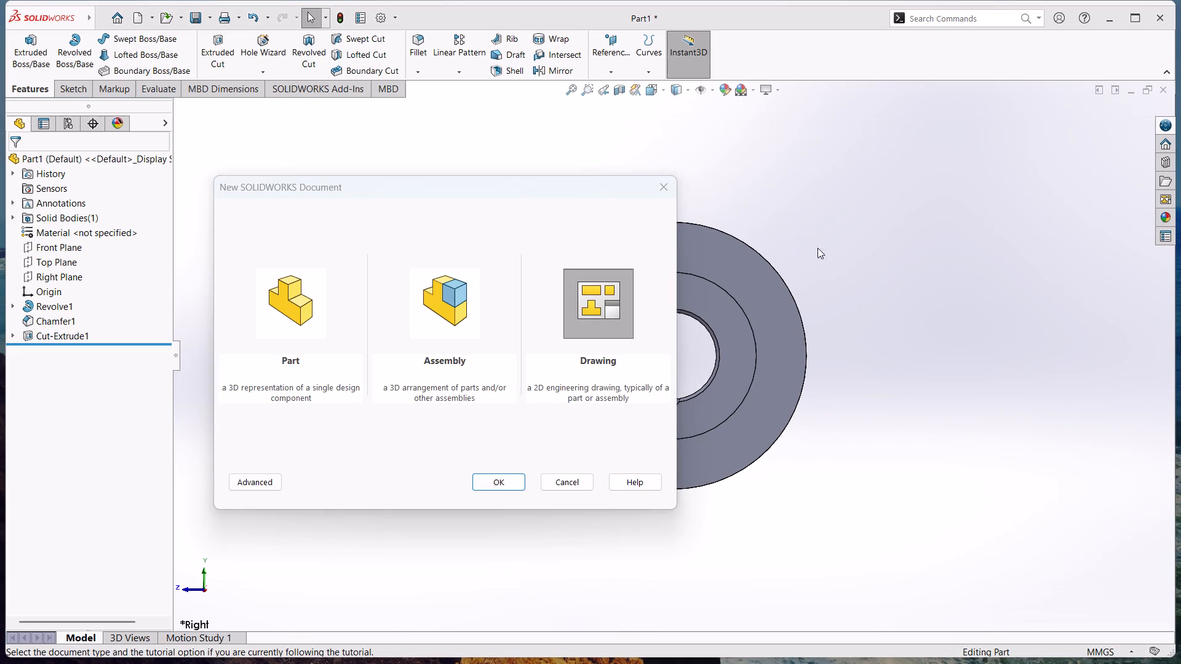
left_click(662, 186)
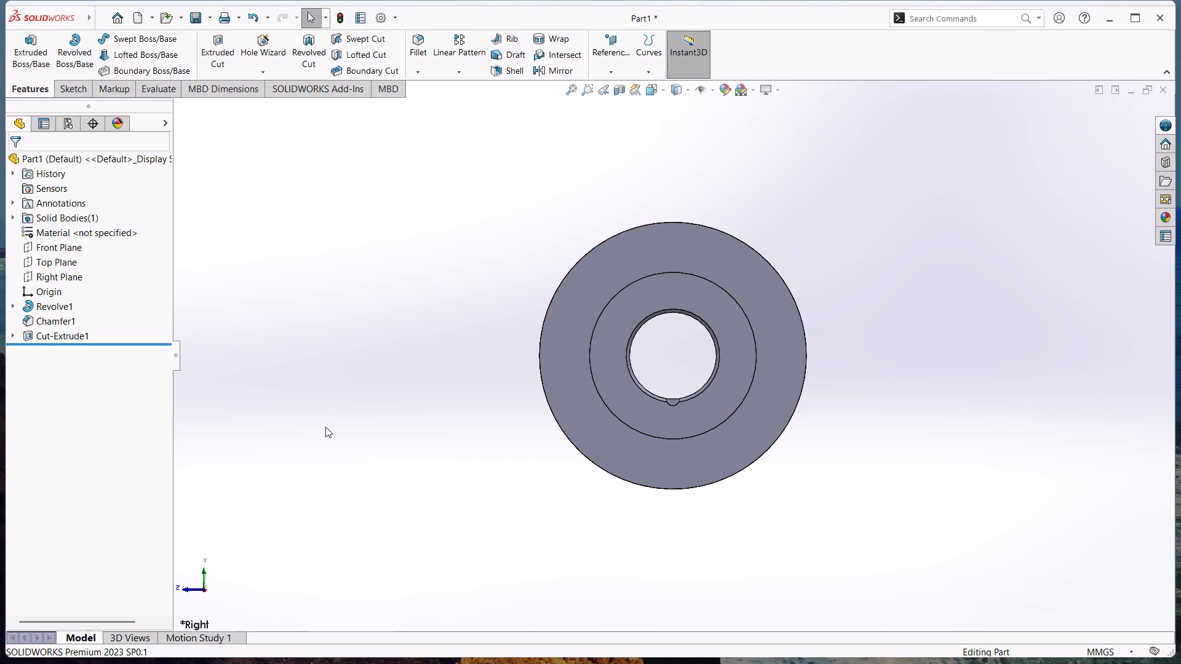
Try to save the part in the Fuji folder under the previously copied name "Double-Groove Pulley / Flanged Wheel".
key("ctrl+s")
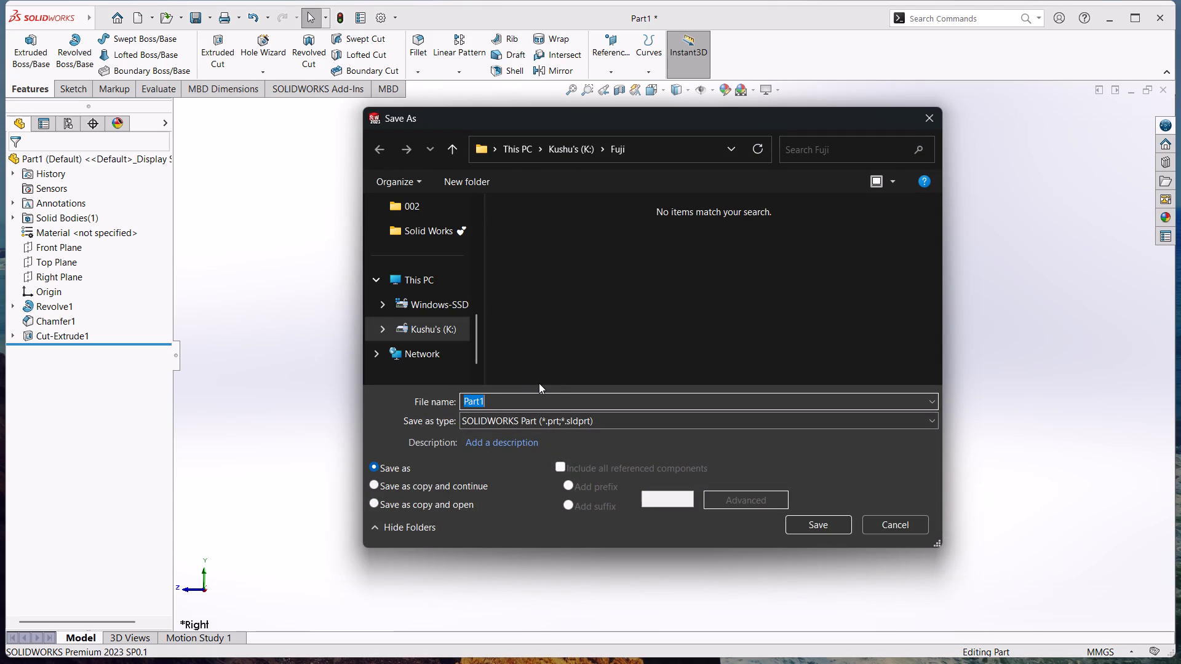
key("super+period")
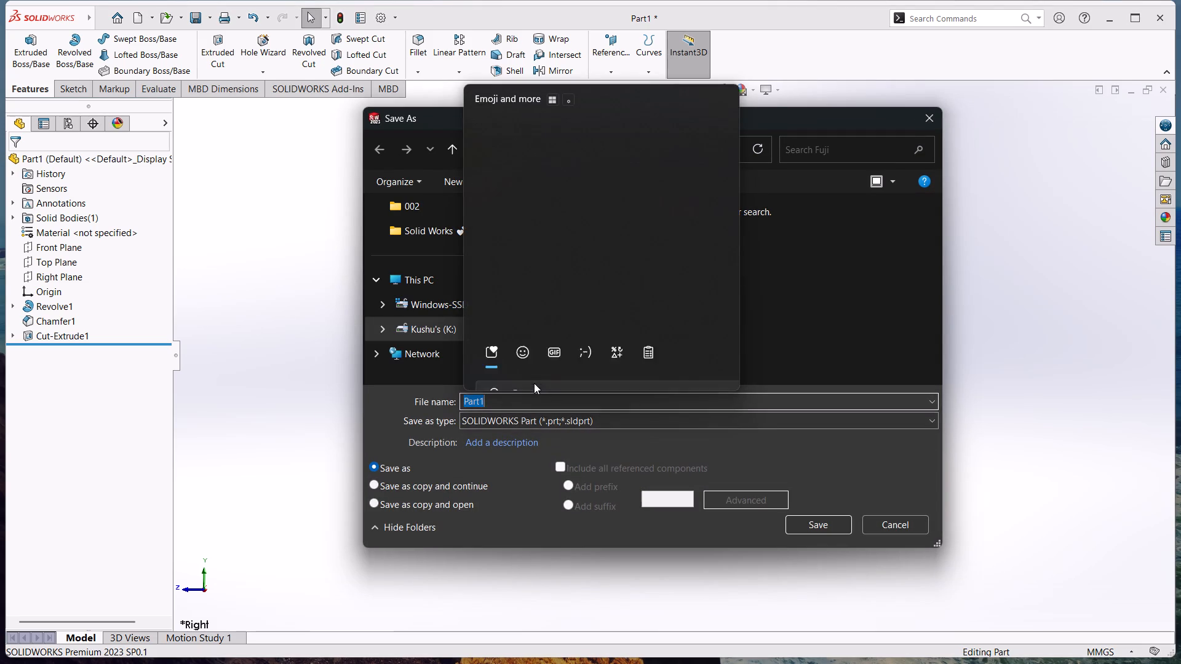
left_click(646, 129)
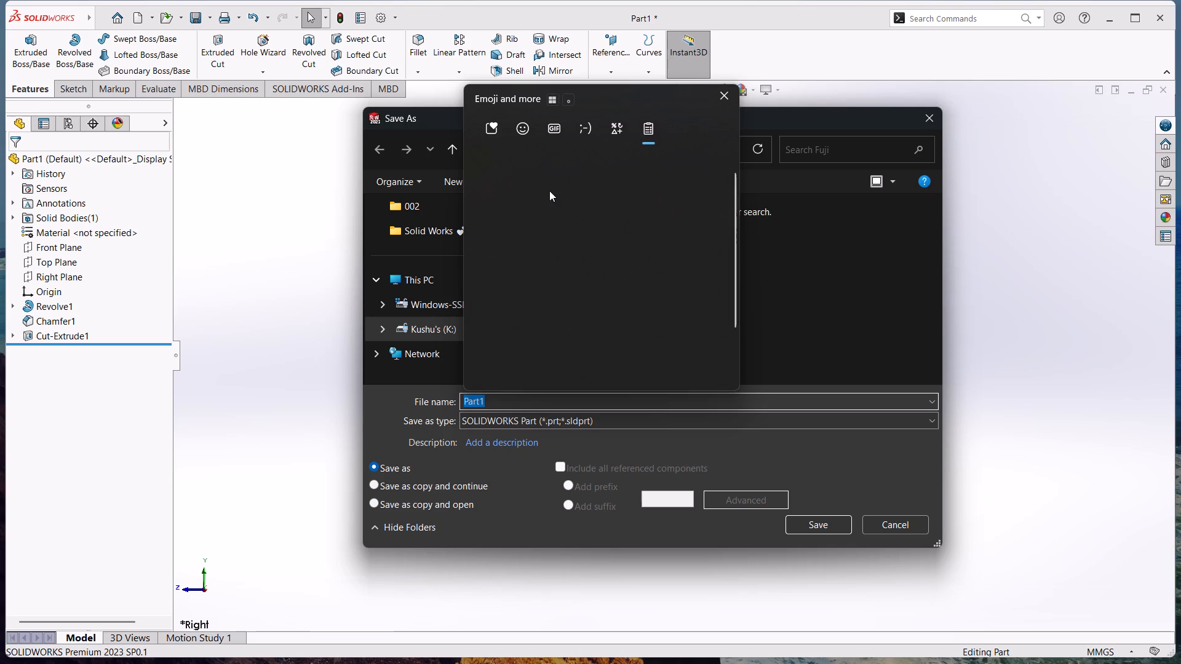
left_click(548, 210)
key("ctrl+v")
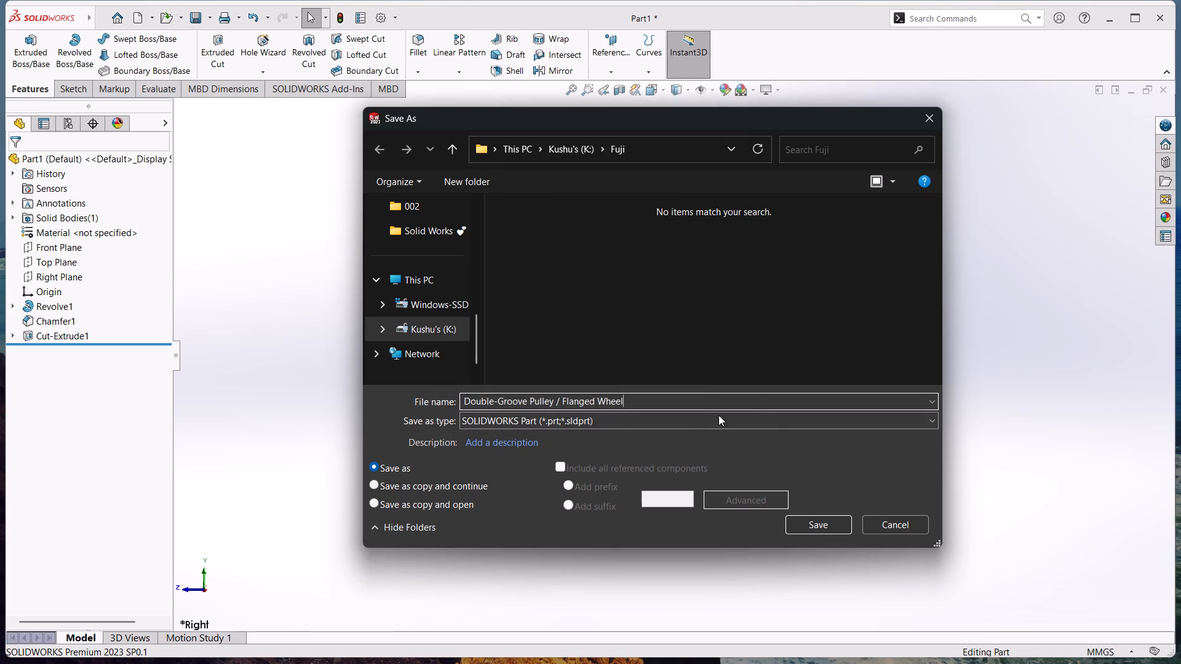
left_click(822, 524)
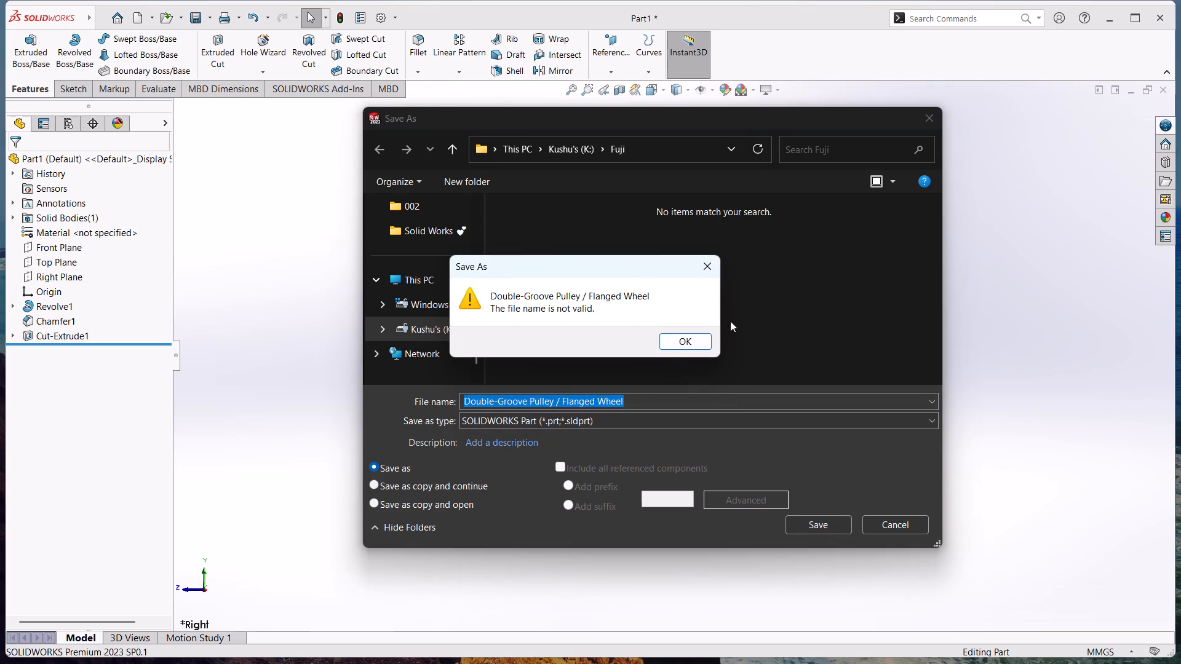
left_click(688, 347)
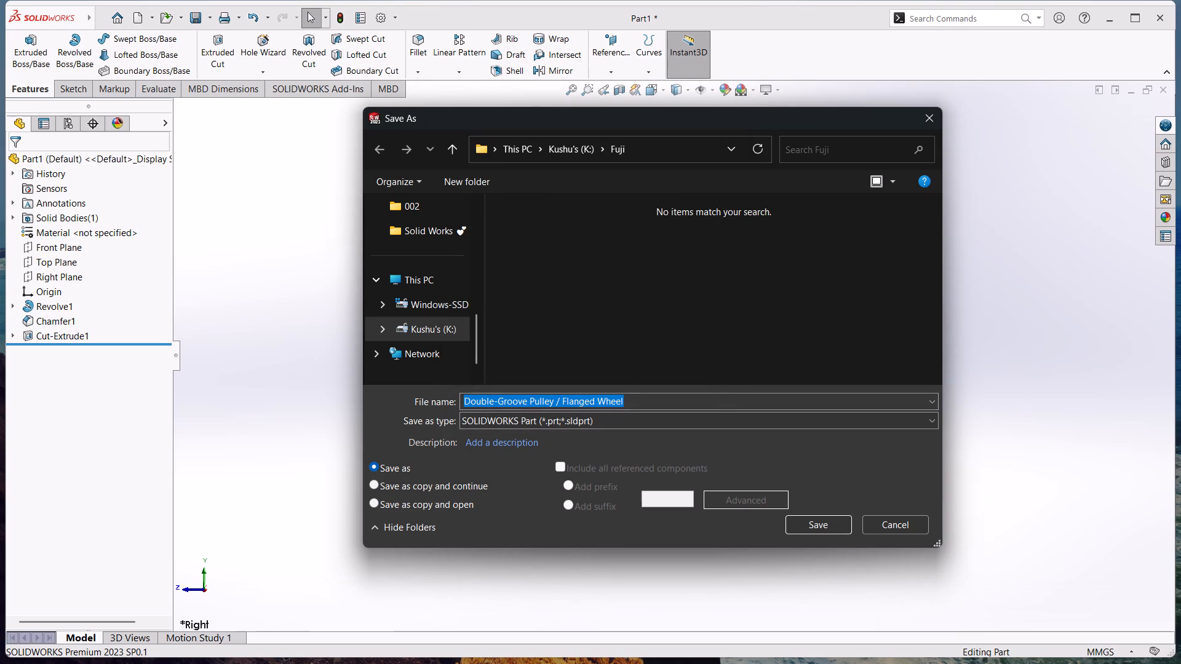
Replace the slash in the file name with a comma and save the part as "Double-Groove Pulley, Flanged Wheel".
left_click(560, 400)
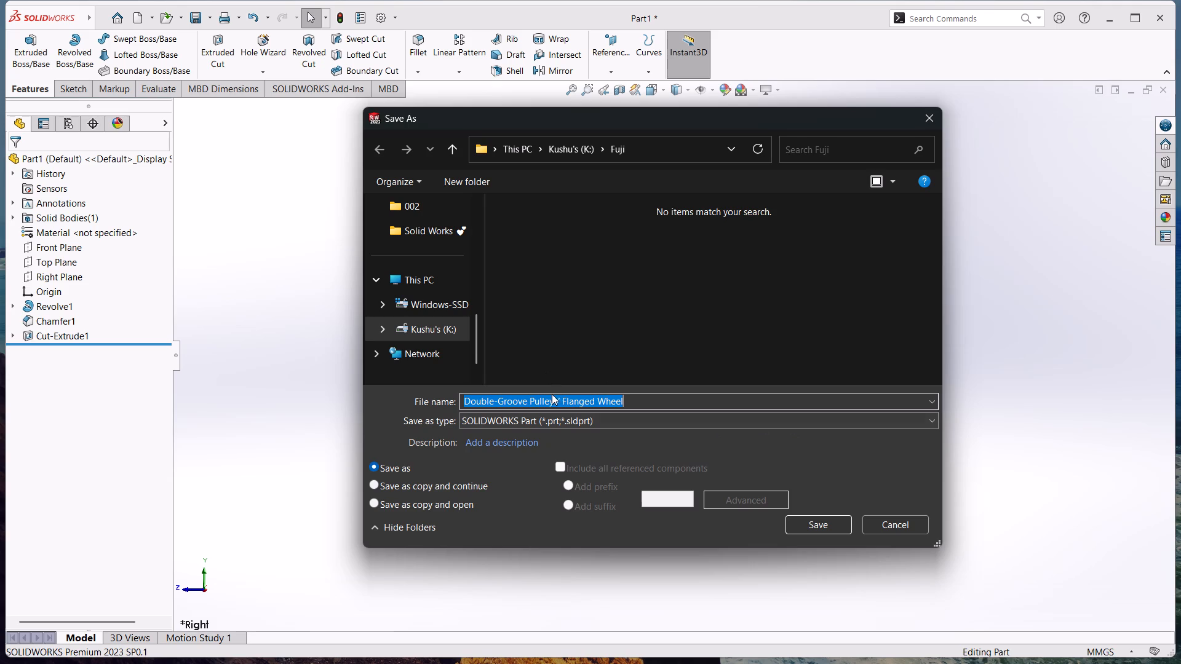
left_click(559, 396)
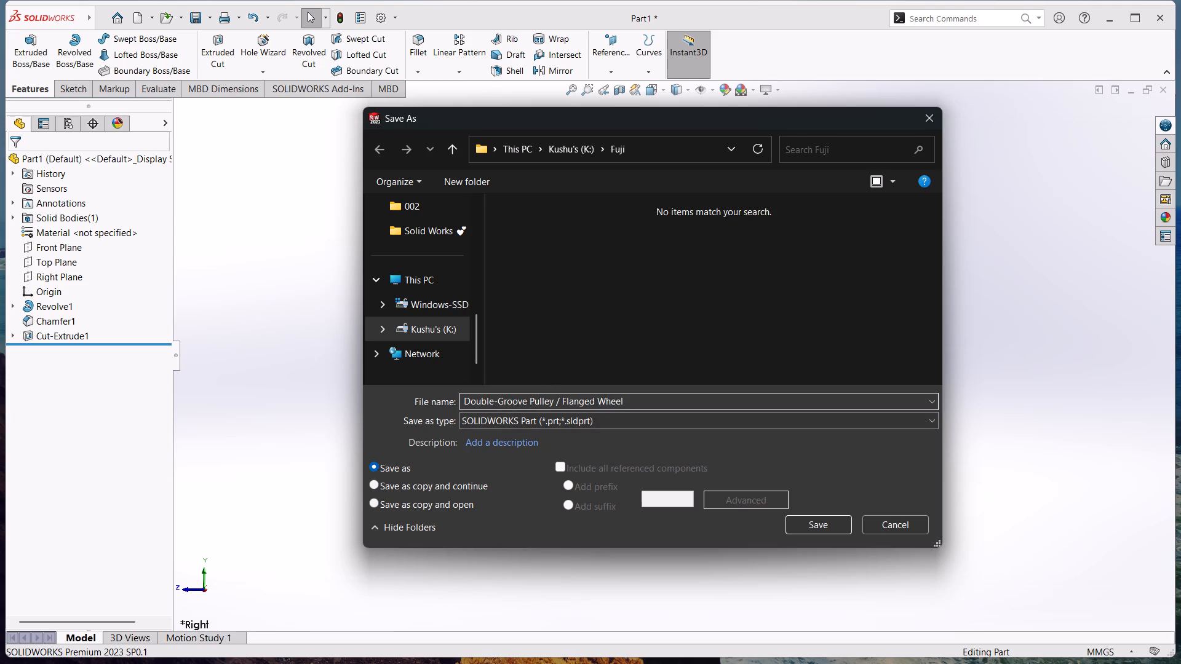
key("BackSpace")
key("BackSpace")
key("comma")
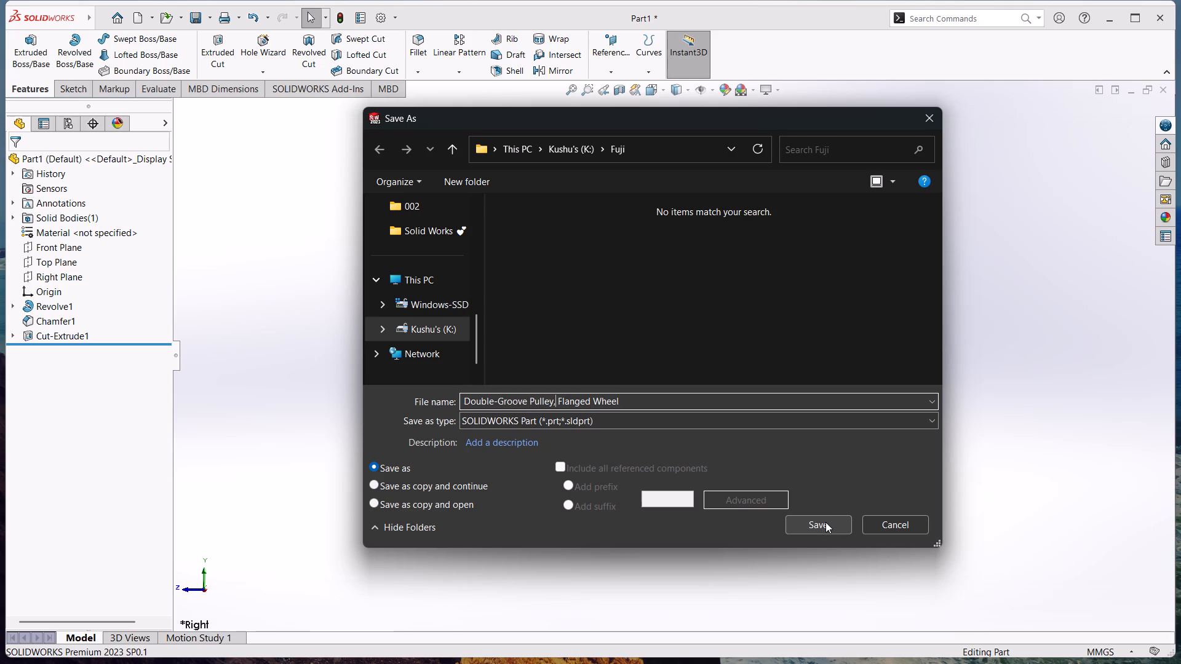
left_click(825, 522)
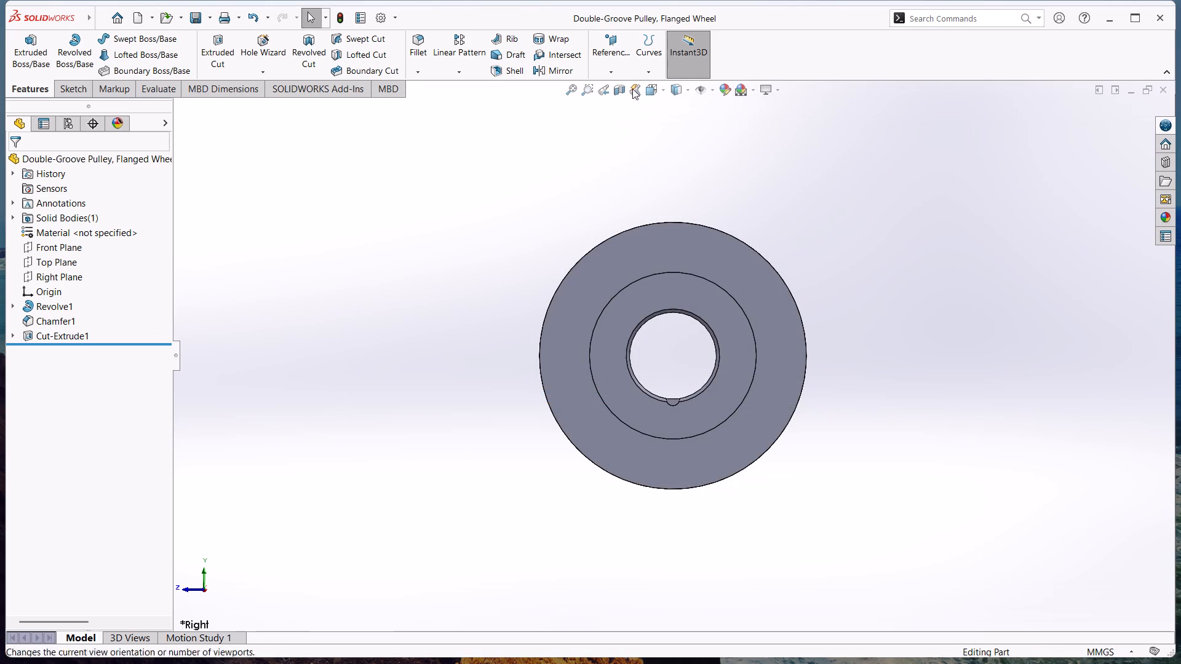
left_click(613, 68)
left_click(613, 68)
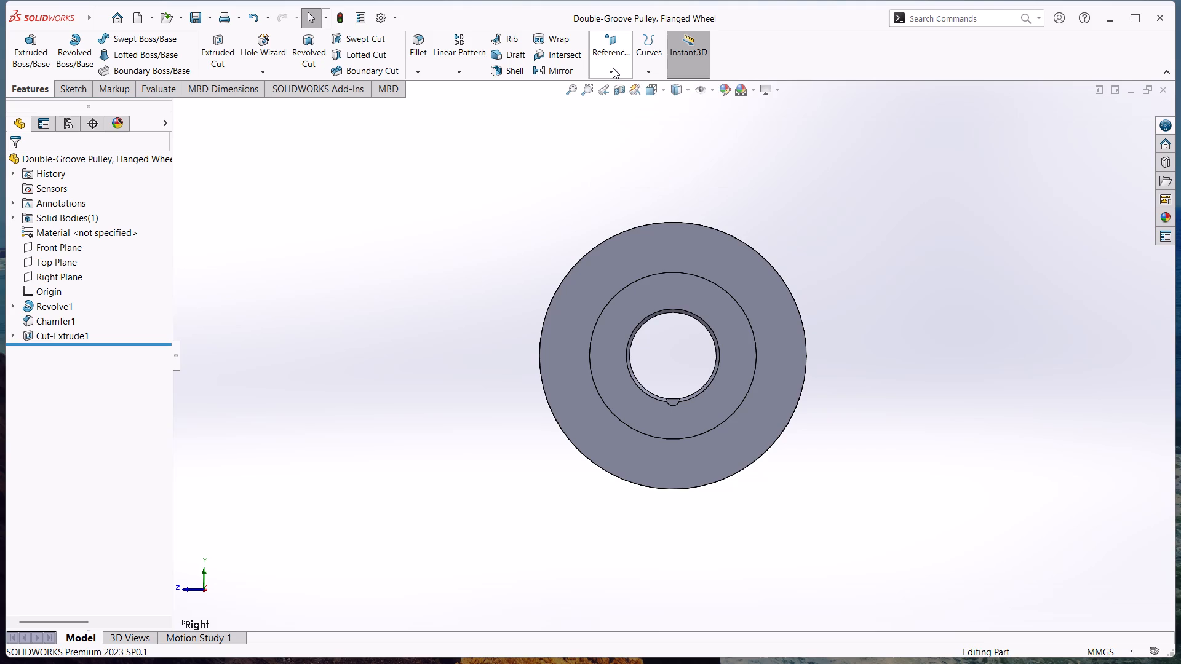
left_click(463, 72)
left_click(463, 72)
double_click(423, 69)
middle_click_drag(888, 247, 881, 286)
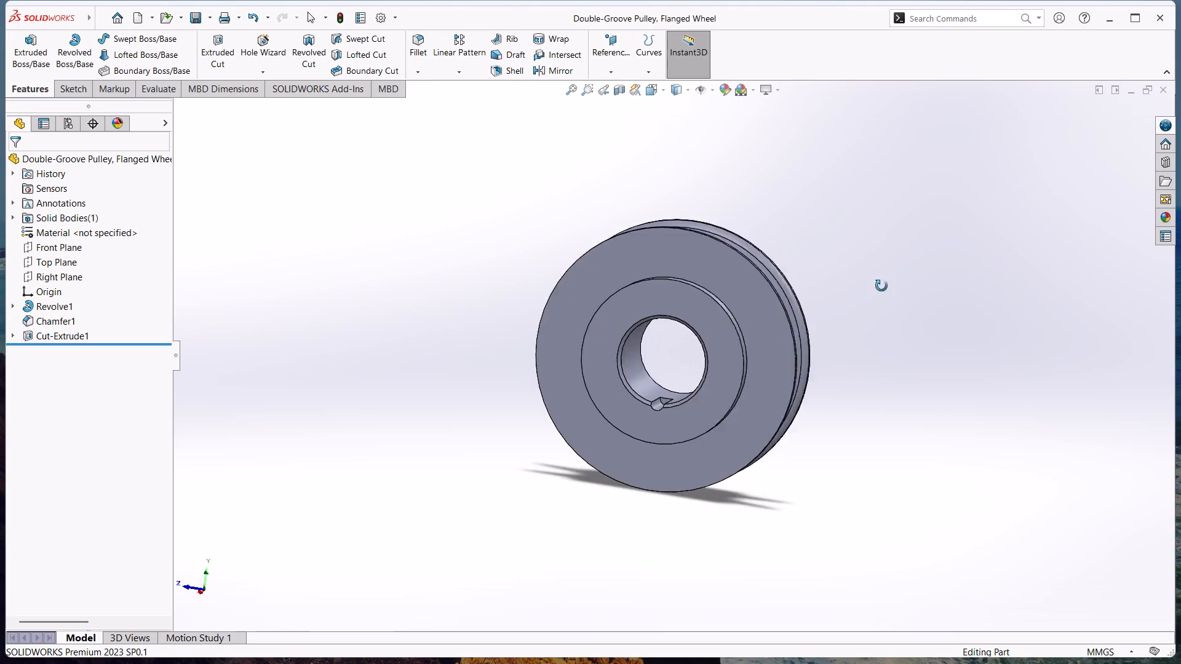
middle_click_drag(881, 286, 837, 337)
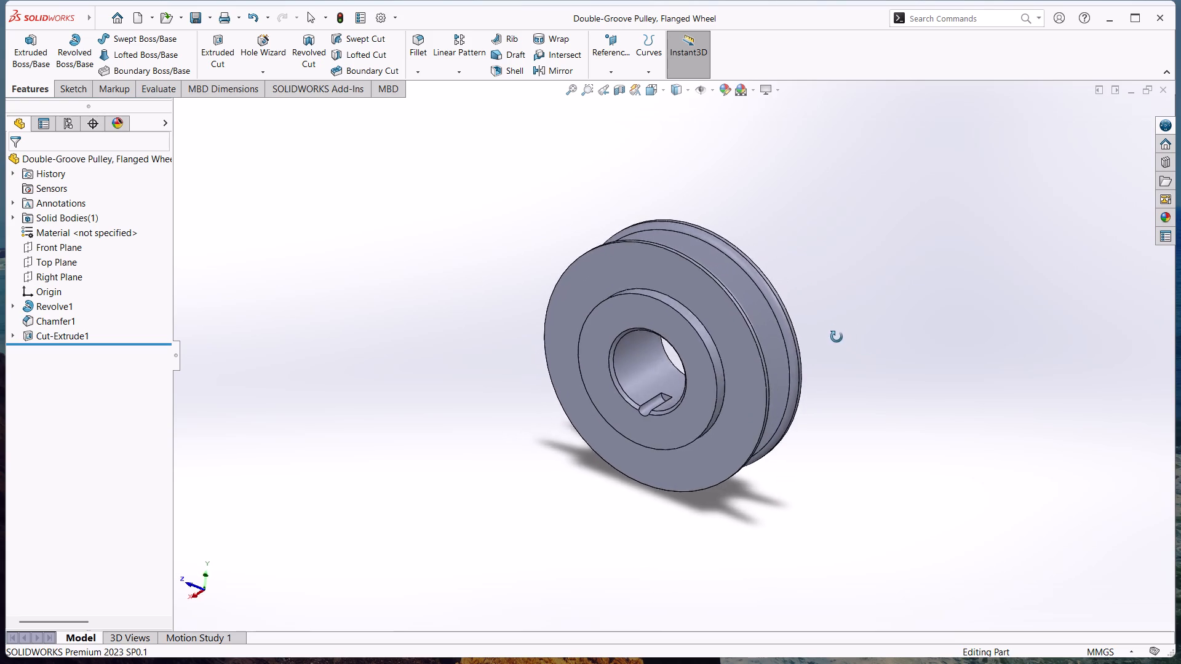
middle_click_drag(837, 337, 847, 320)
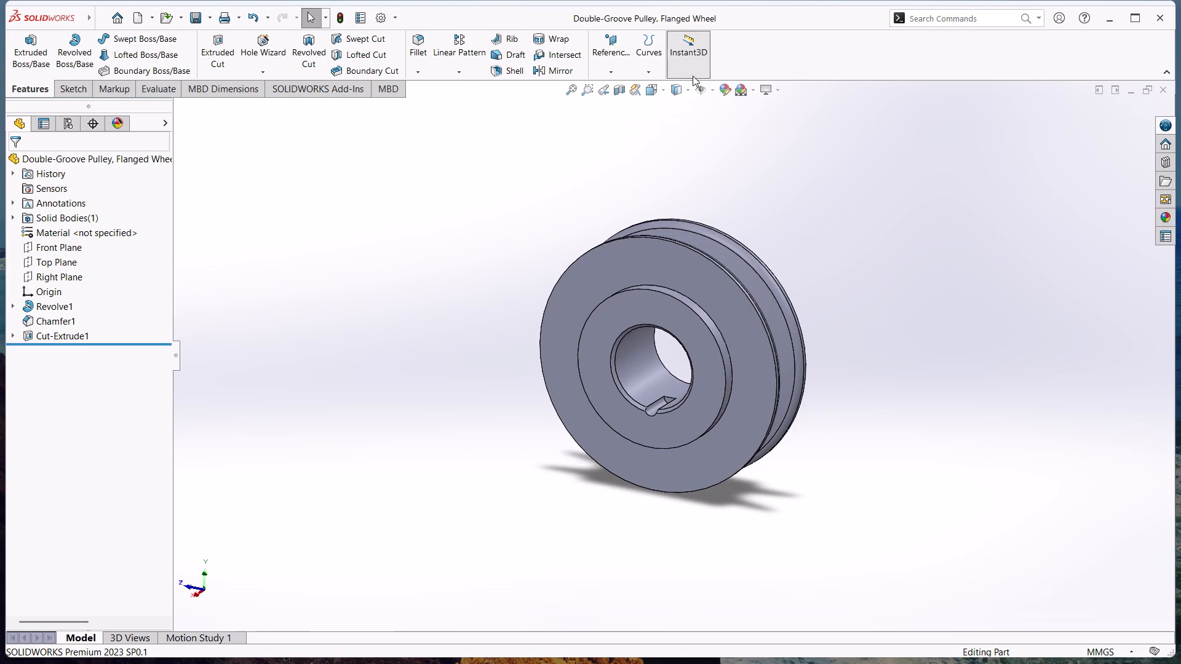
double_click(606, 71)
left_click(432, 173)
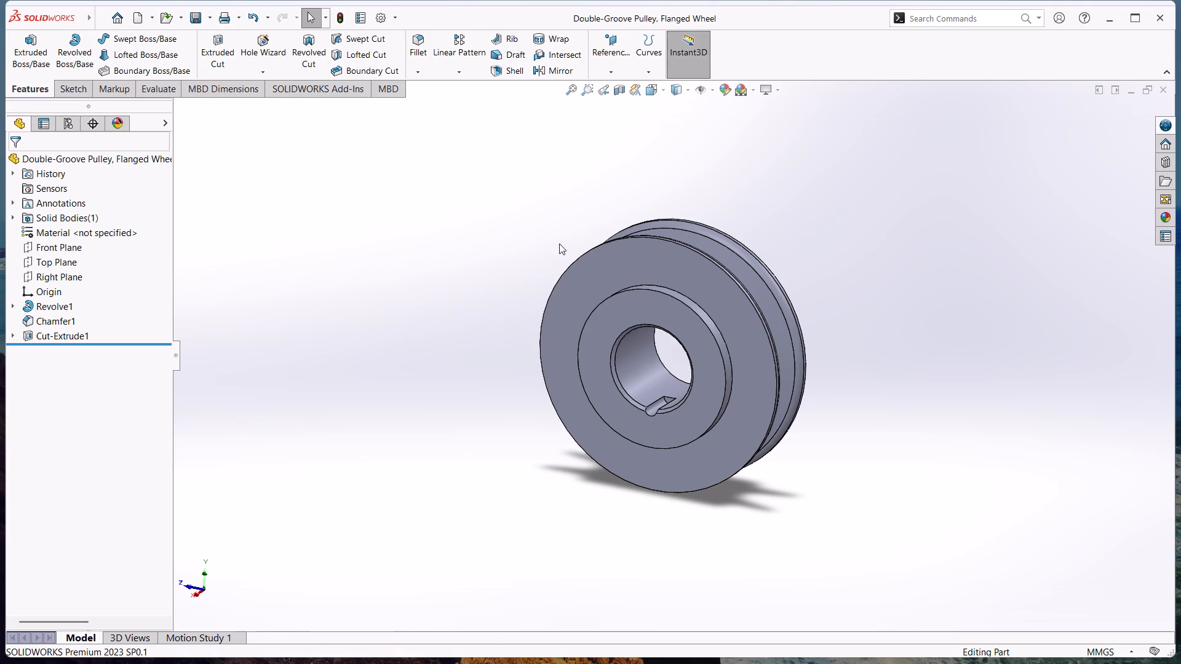
Create a new drawing document using the A1 (ISO) standard sheet format.
key("ctrl+n")
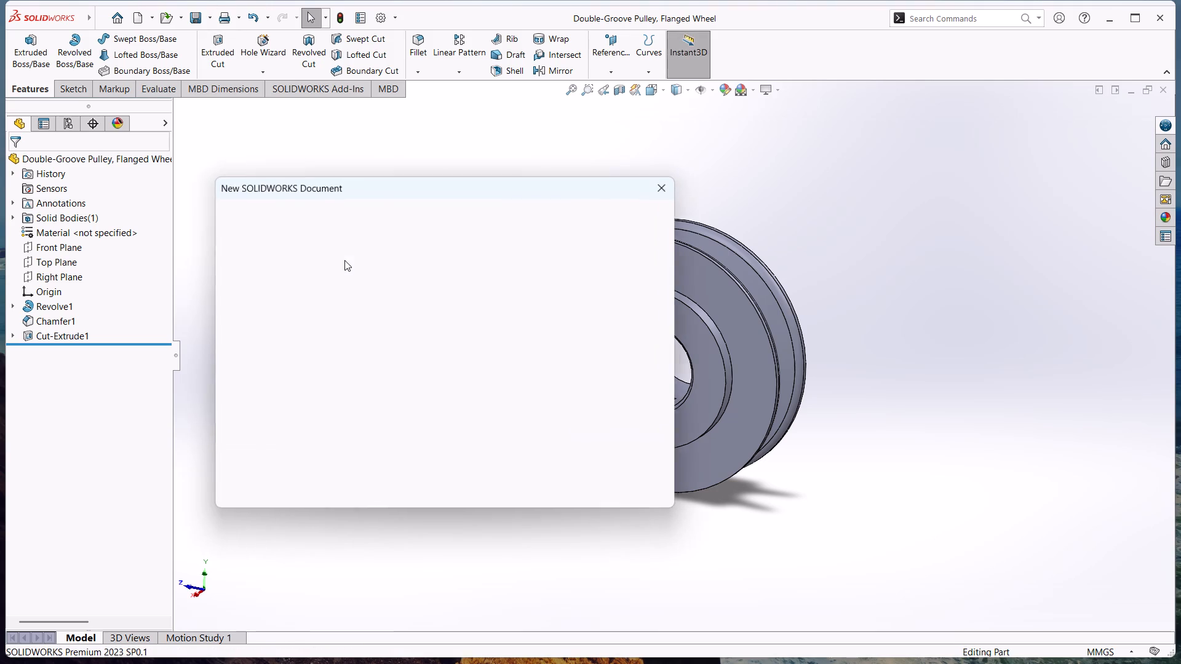
left_click(596, 301)
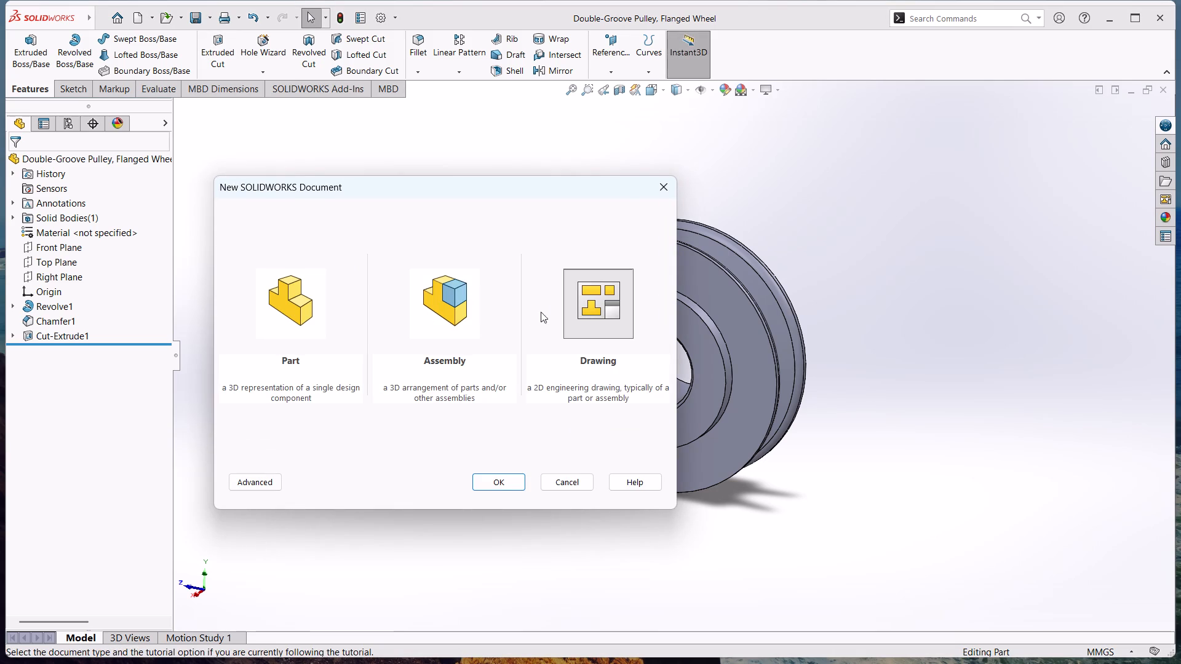
left_click(518, 480)
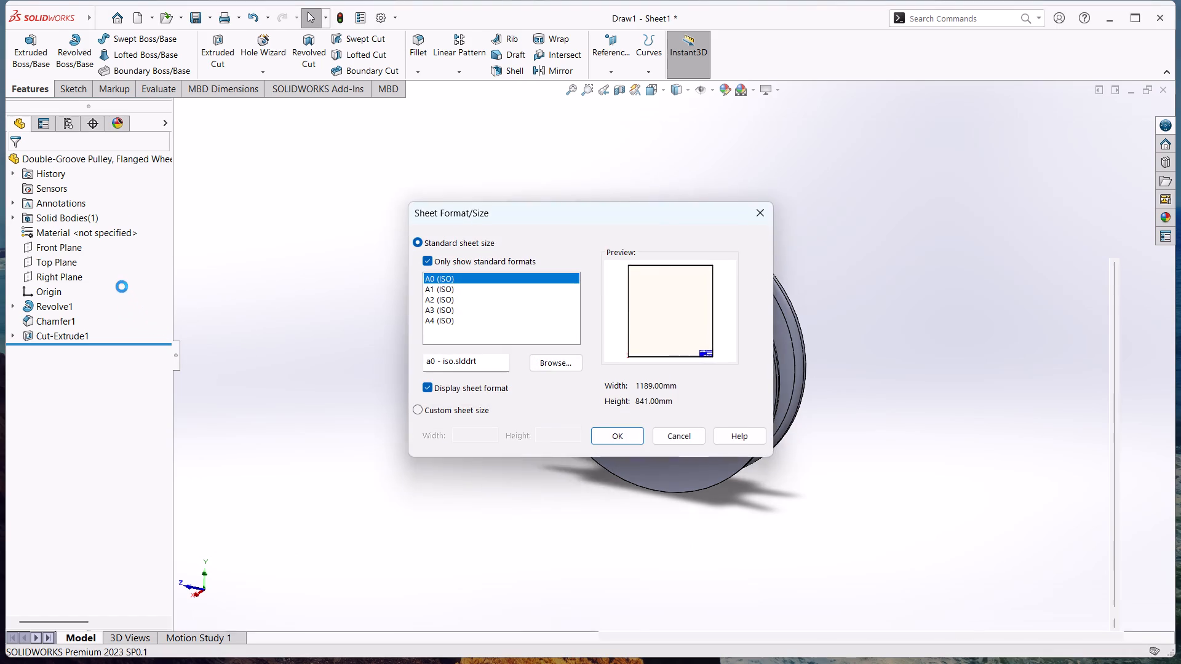
left_click(443, 323)
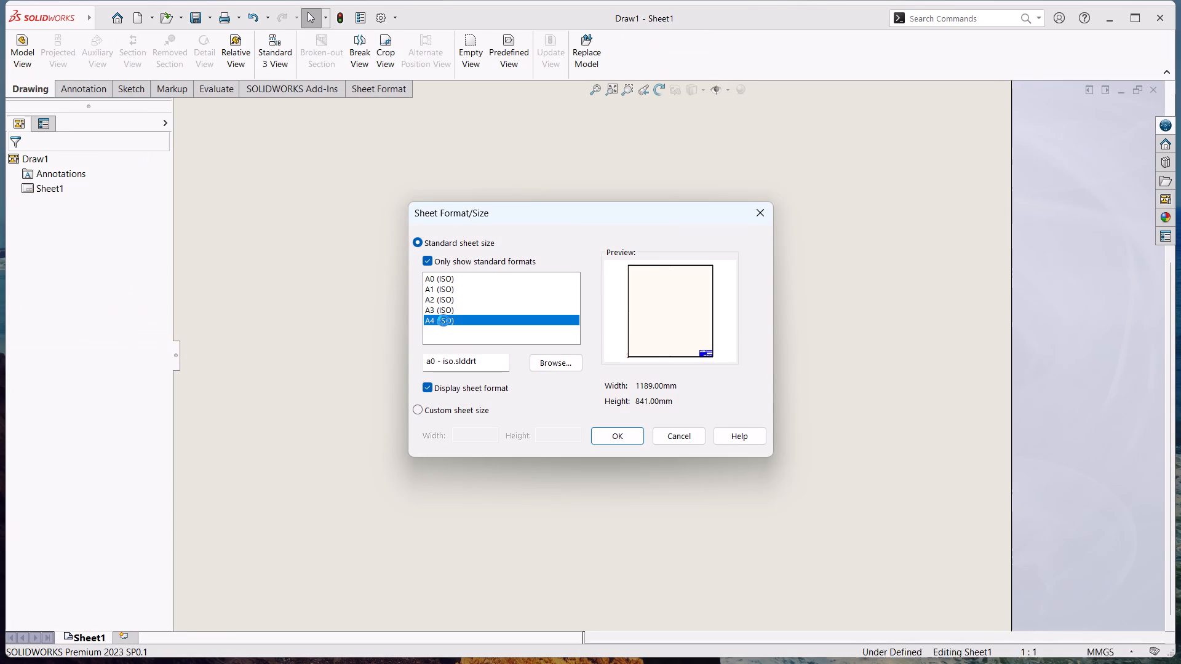
left_click(443, 293)
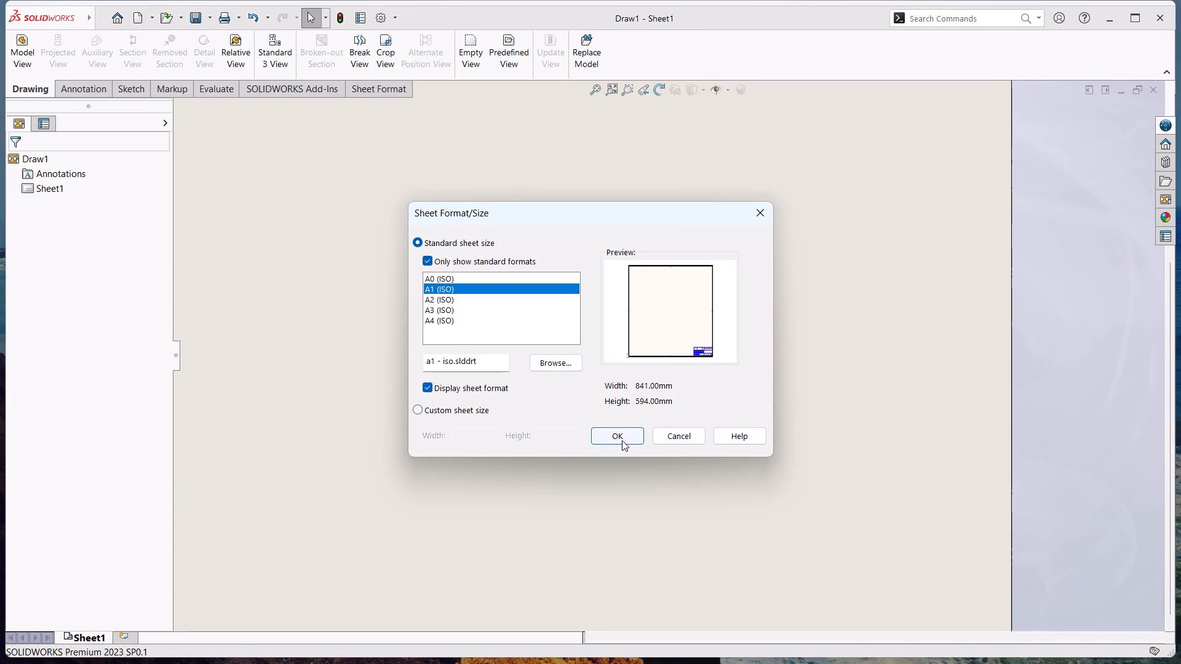
left_click(622, 440)
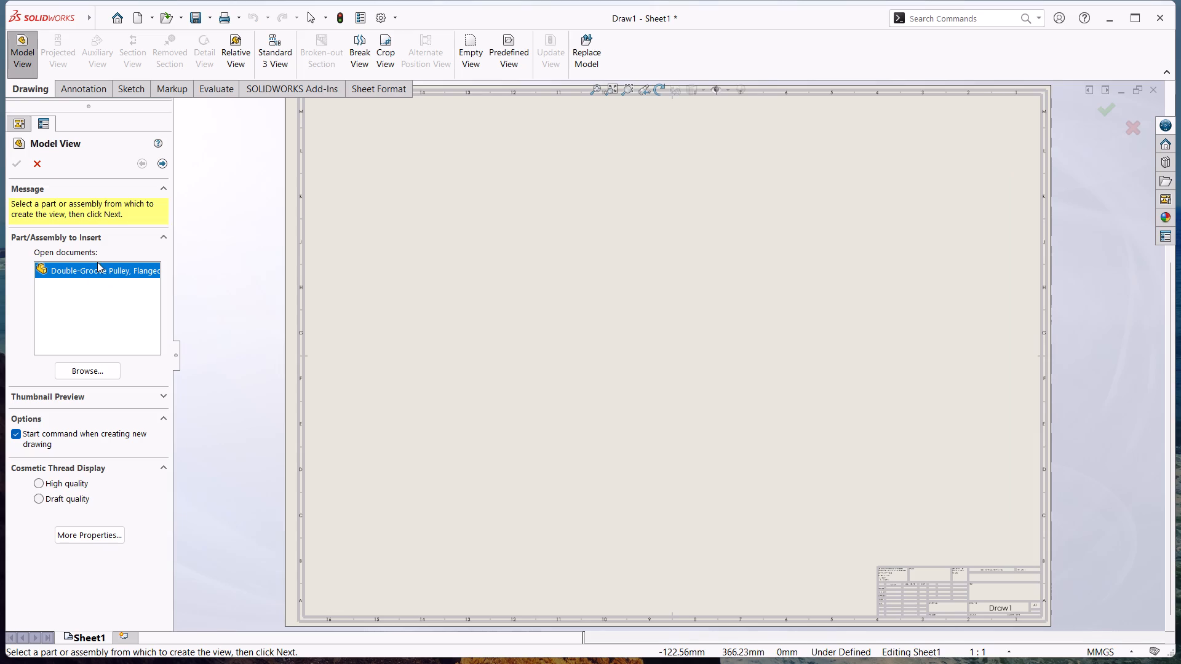
Insert a front model view of the Double-Groove Pulley, showing its V-groove profile, in the left part of the sheet.
left_click_drag(97, 275, 656, 275)
left_click_drag(110, 269, 127, 271)
left_click_drag(867, 181, 872, 173)
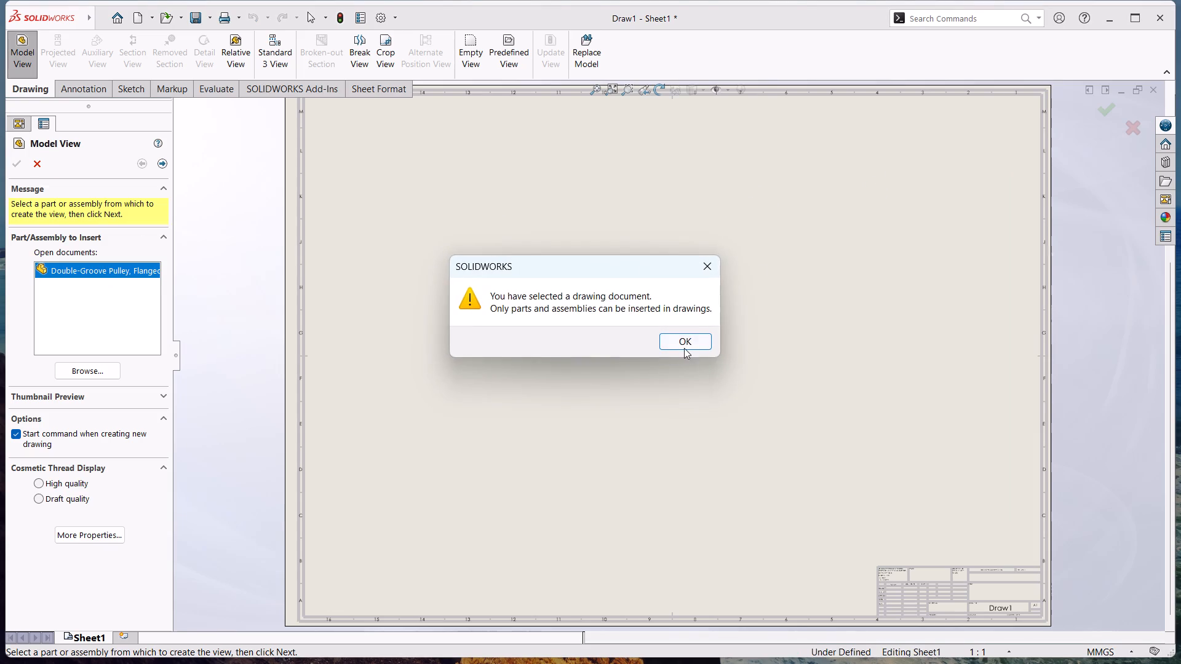
left_click(684, 349)
left_click_drag(46, 274, 786, 211)
double_click(139, 272)
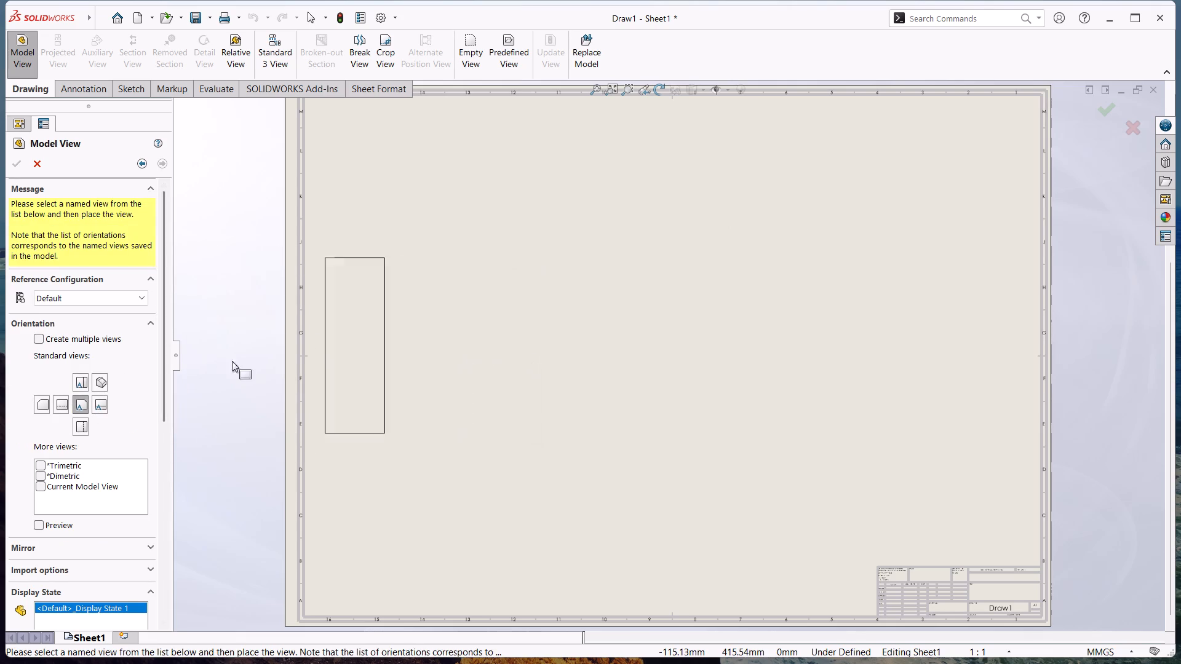
left_click(100, 378)
left_click(82, 405)
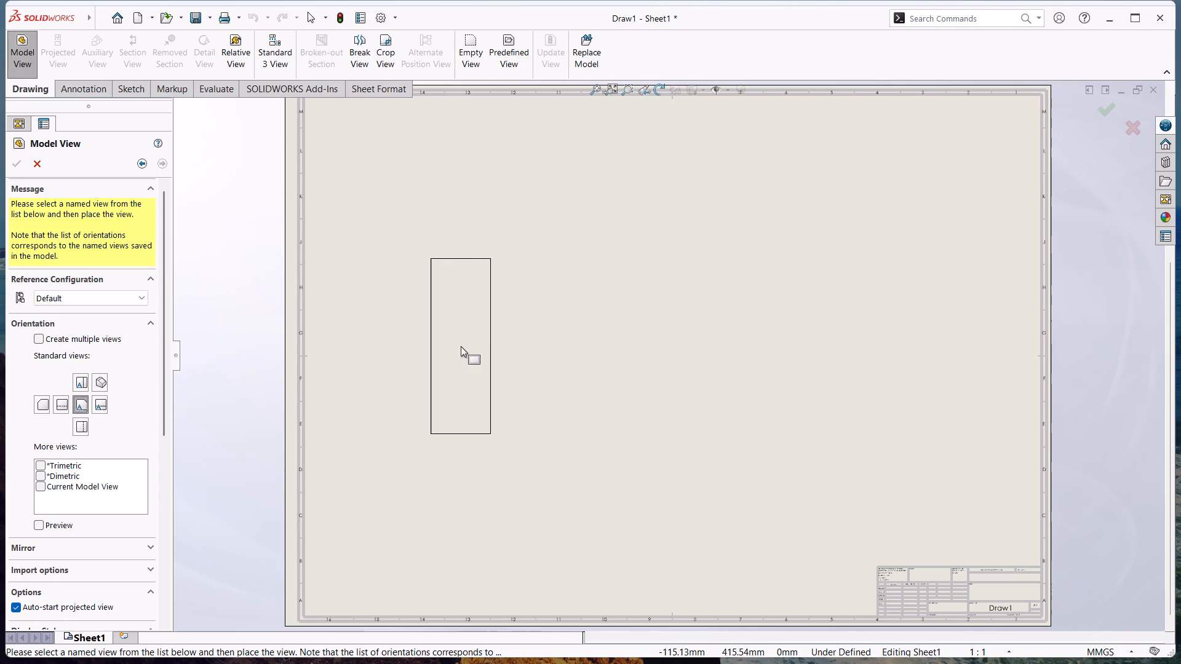
scroll(501, 374, "up", 2)
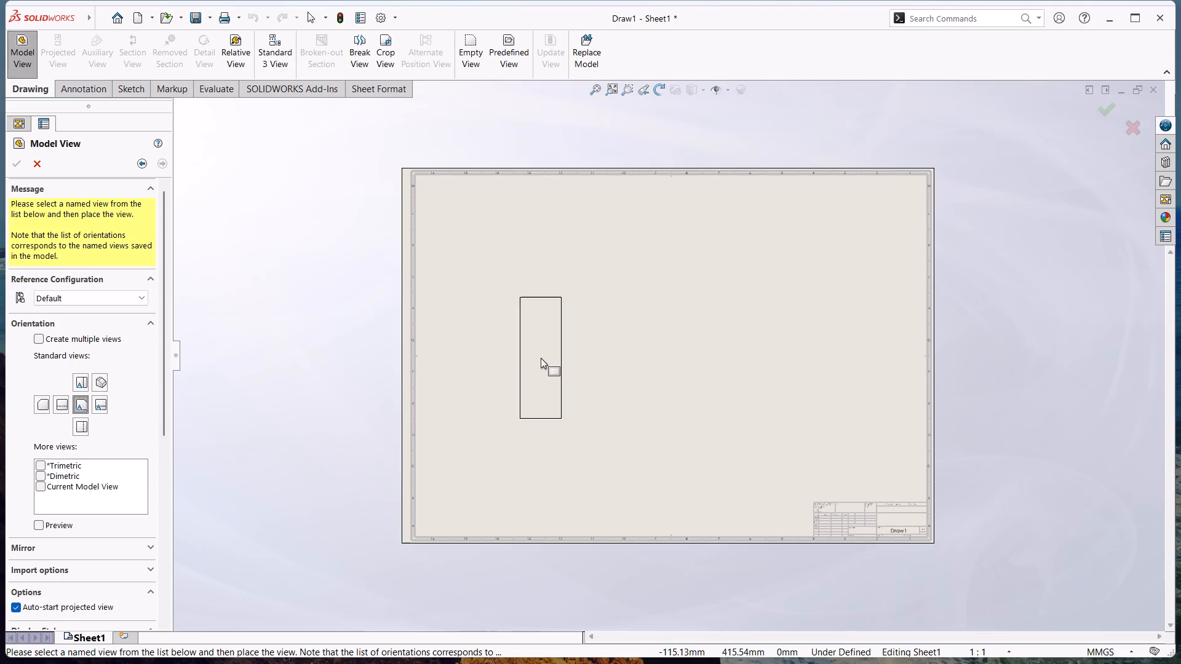
left_click(529, 349)
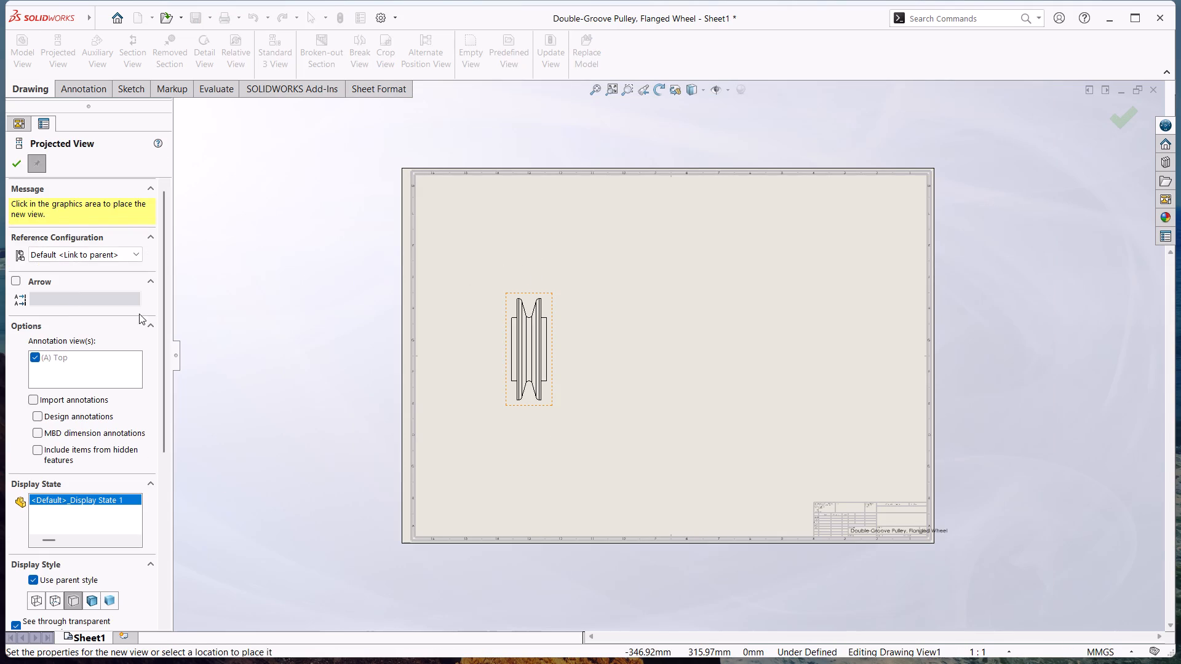
left_click(12, 169)
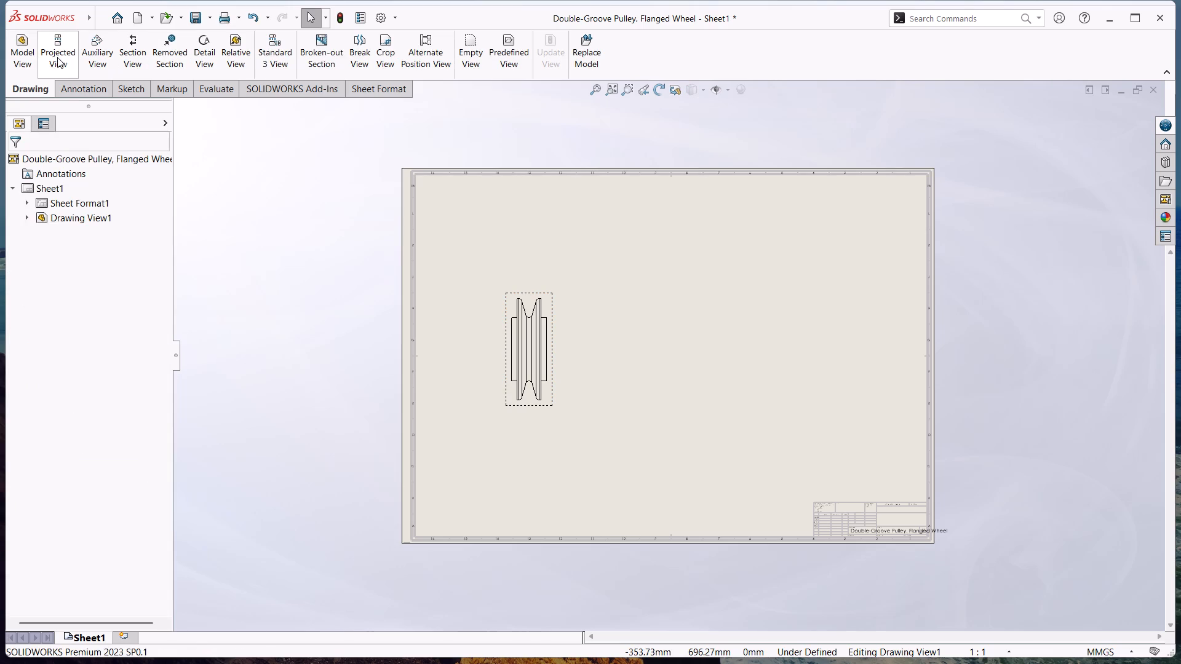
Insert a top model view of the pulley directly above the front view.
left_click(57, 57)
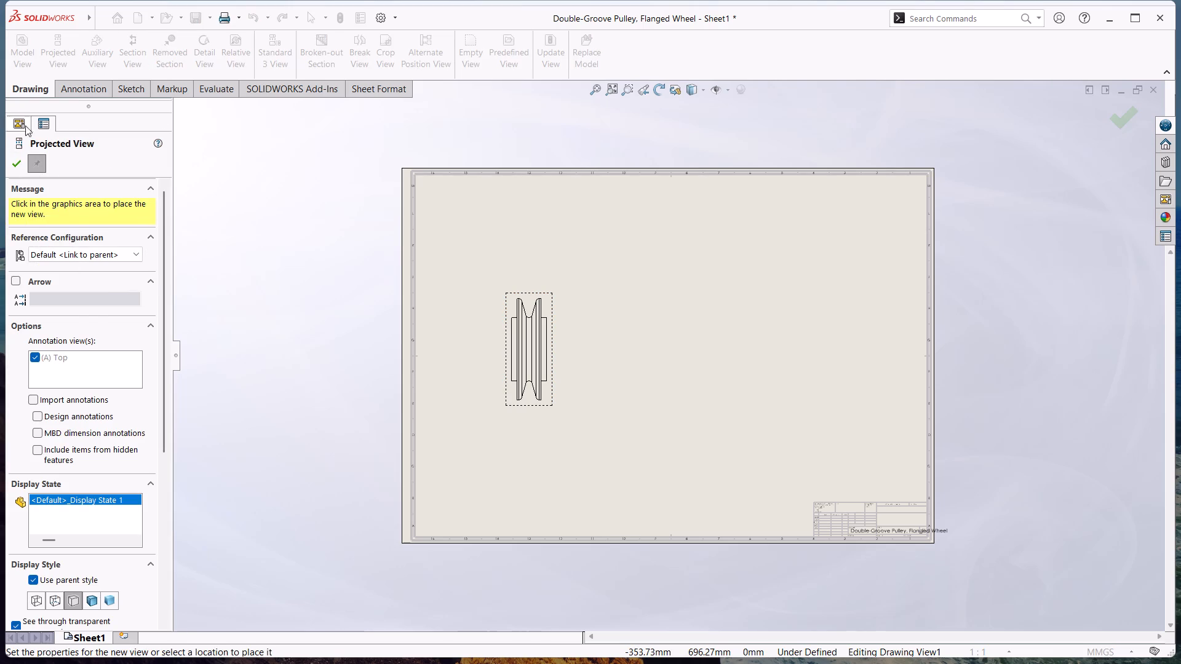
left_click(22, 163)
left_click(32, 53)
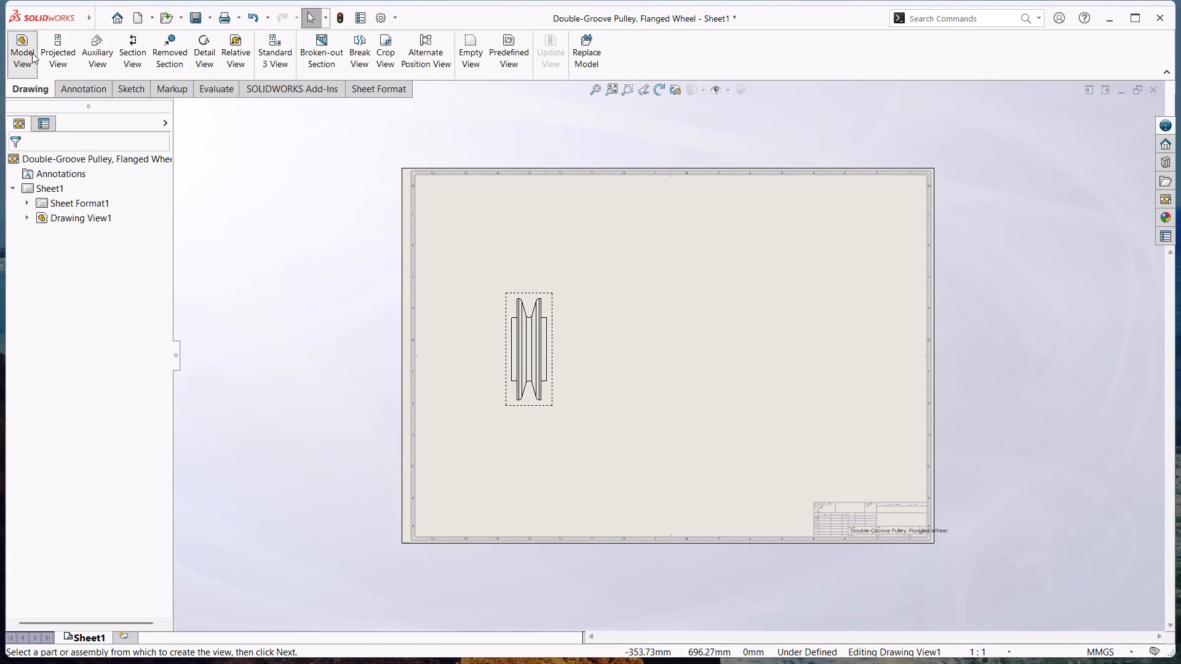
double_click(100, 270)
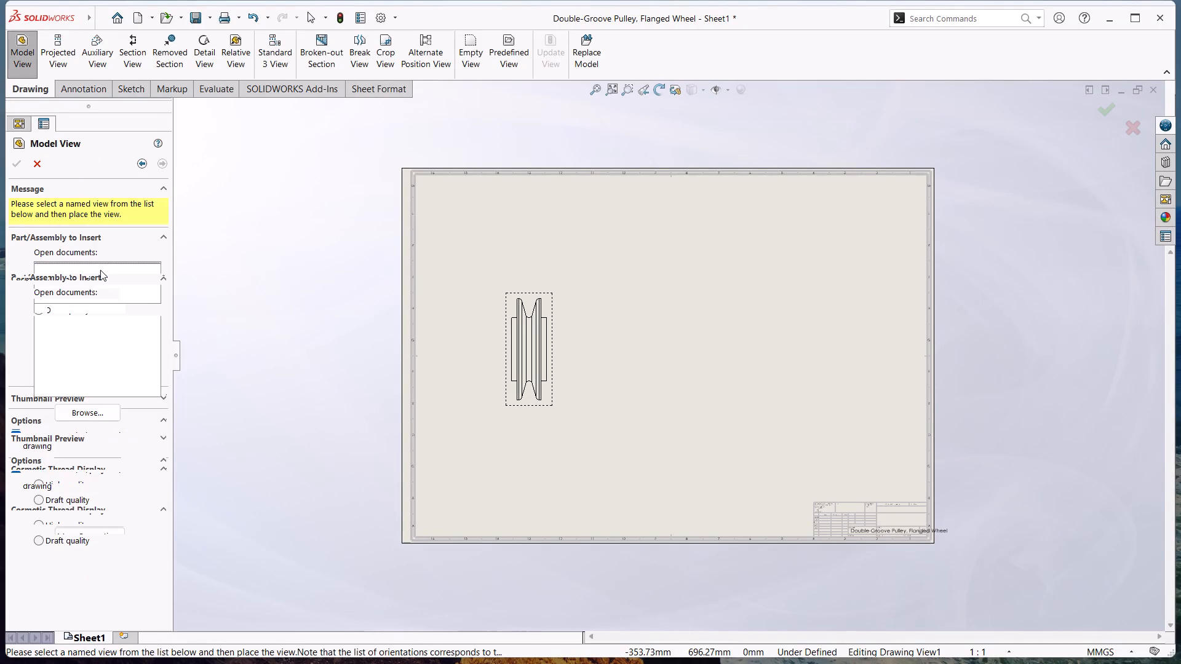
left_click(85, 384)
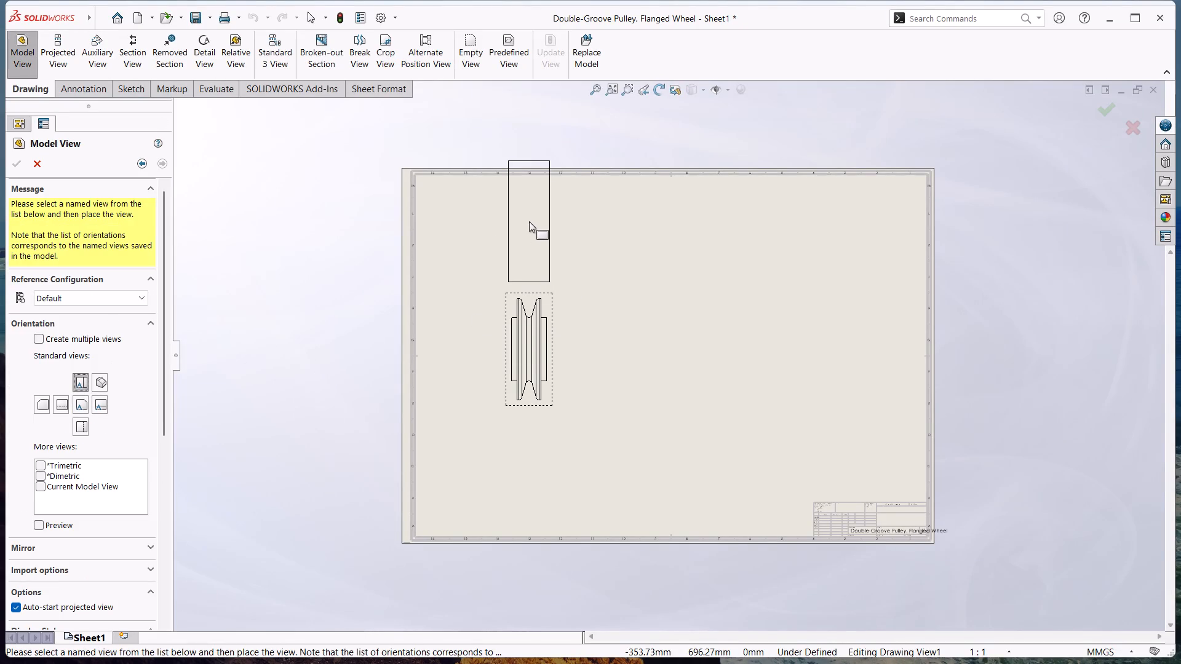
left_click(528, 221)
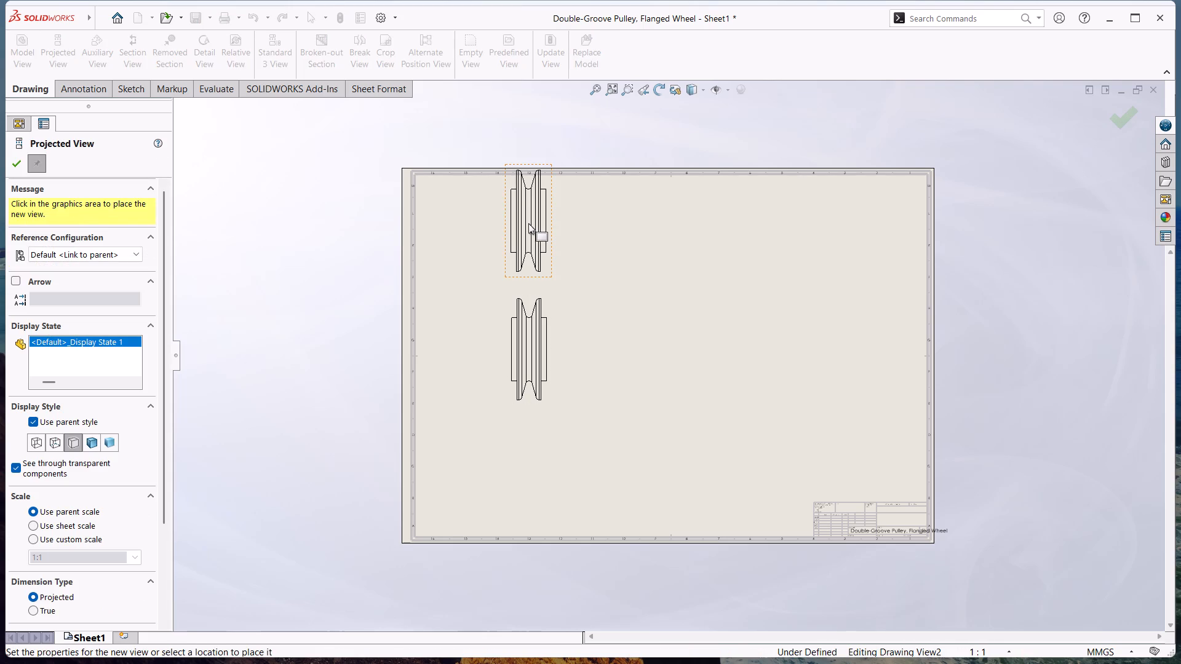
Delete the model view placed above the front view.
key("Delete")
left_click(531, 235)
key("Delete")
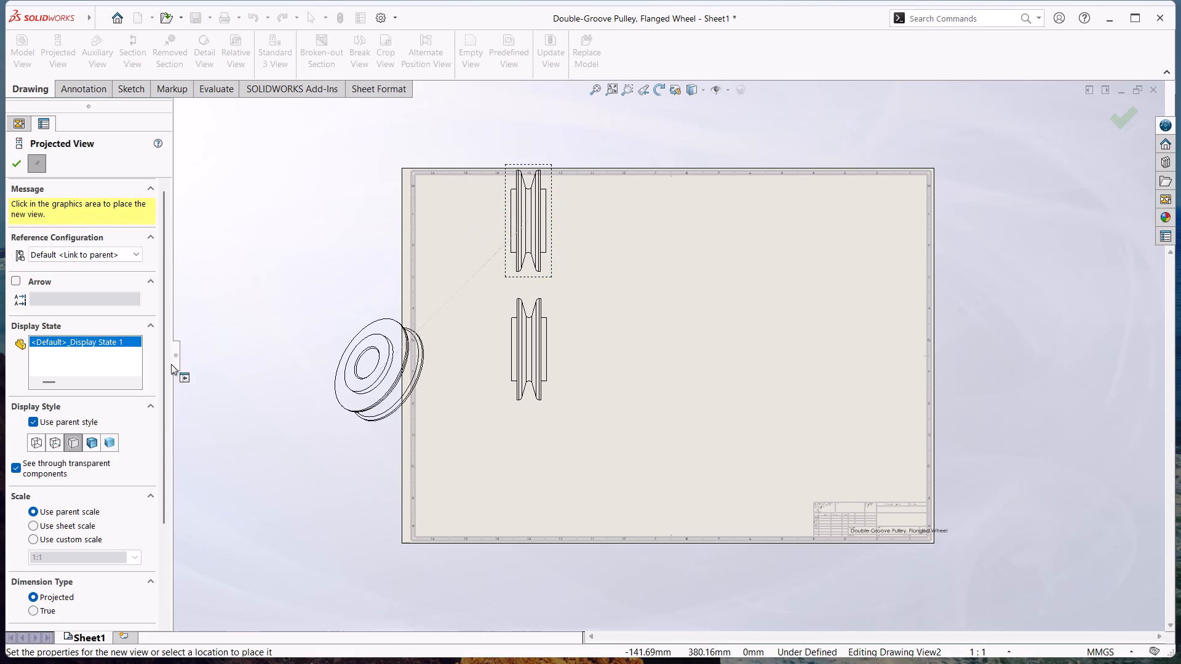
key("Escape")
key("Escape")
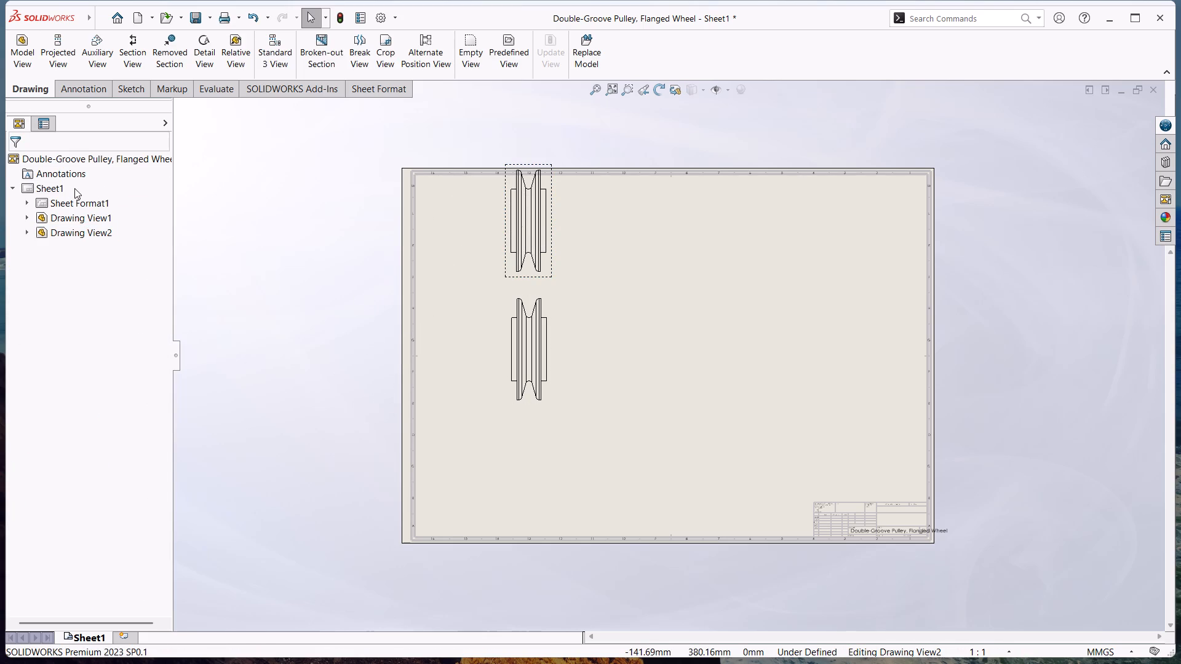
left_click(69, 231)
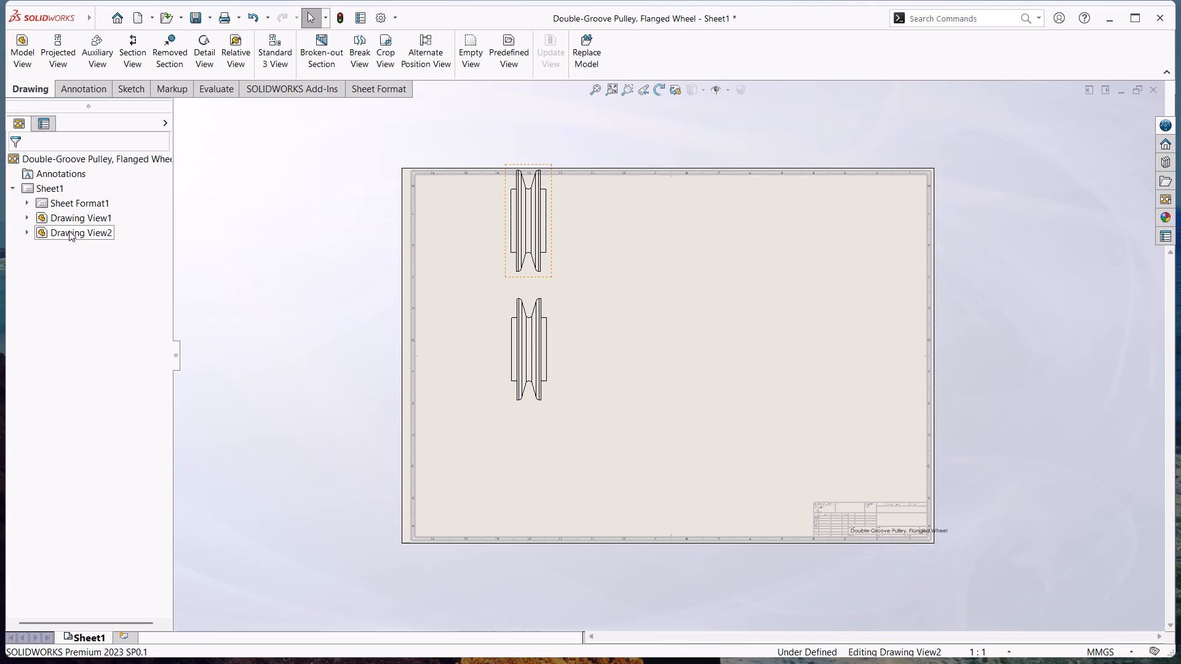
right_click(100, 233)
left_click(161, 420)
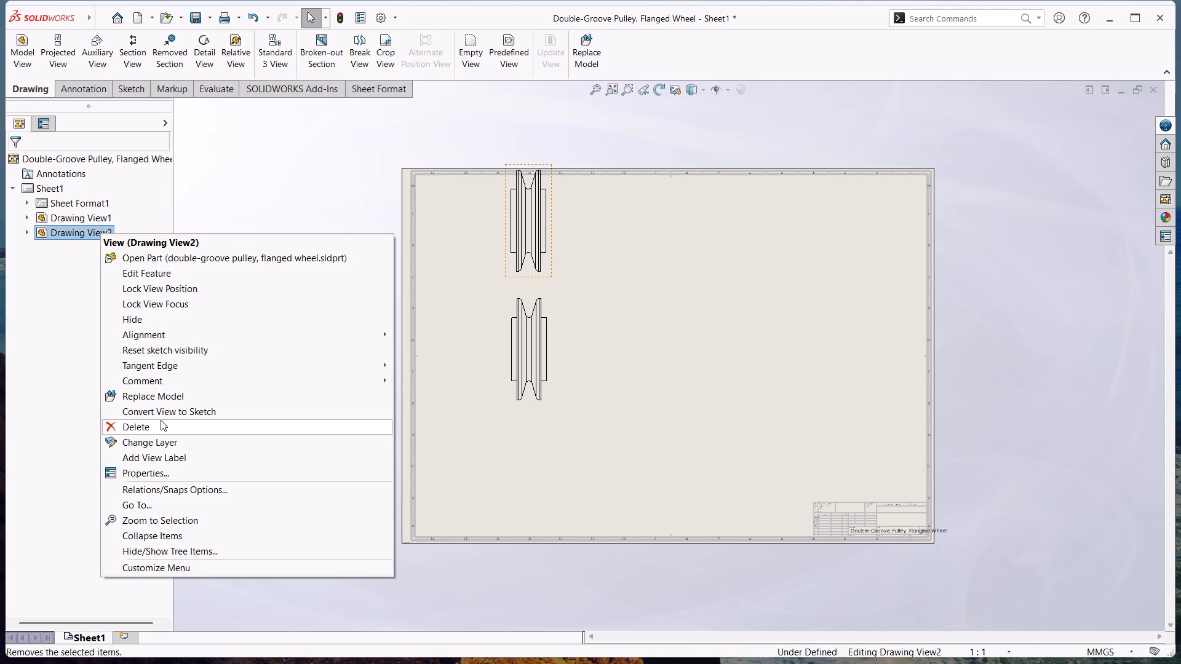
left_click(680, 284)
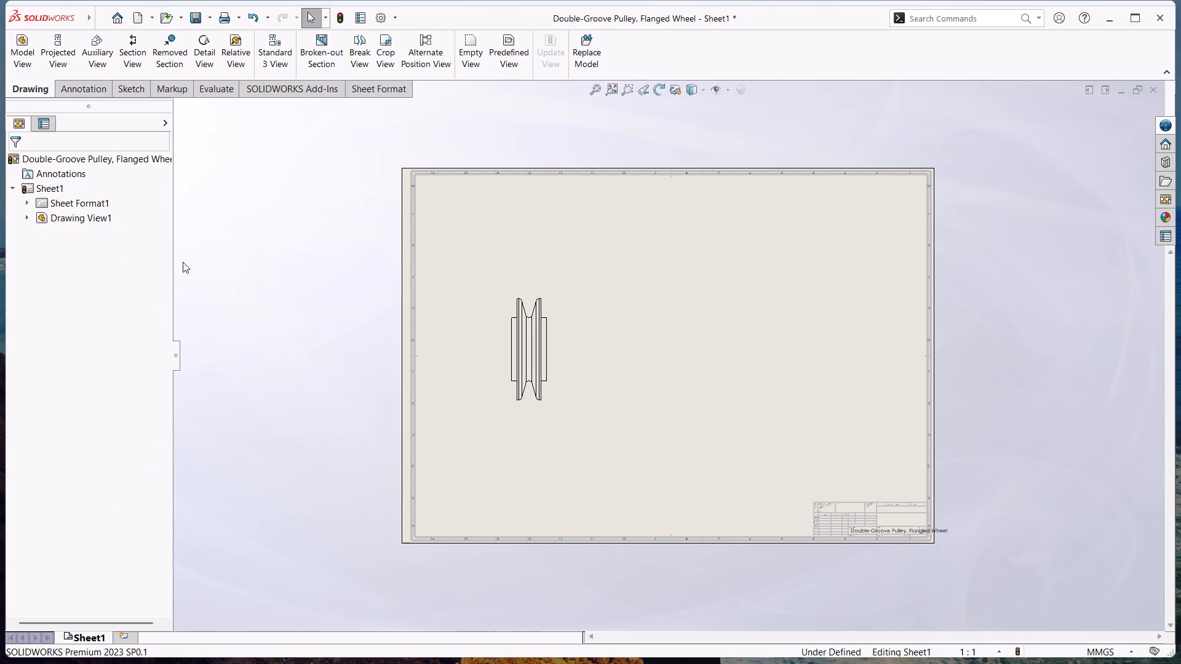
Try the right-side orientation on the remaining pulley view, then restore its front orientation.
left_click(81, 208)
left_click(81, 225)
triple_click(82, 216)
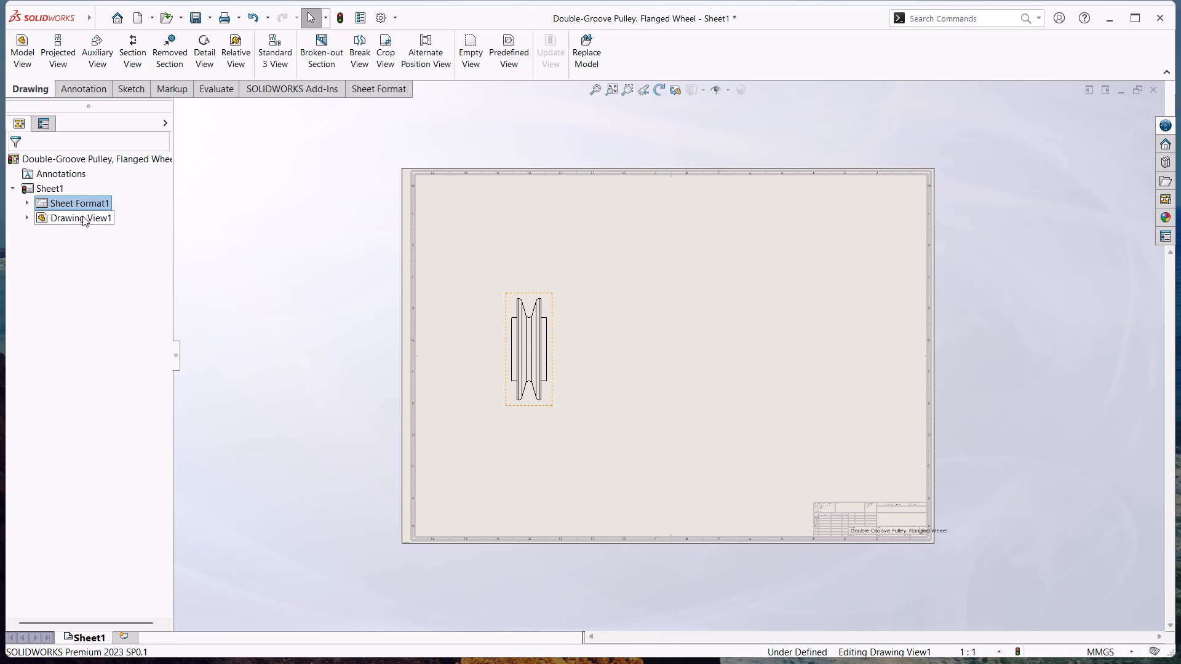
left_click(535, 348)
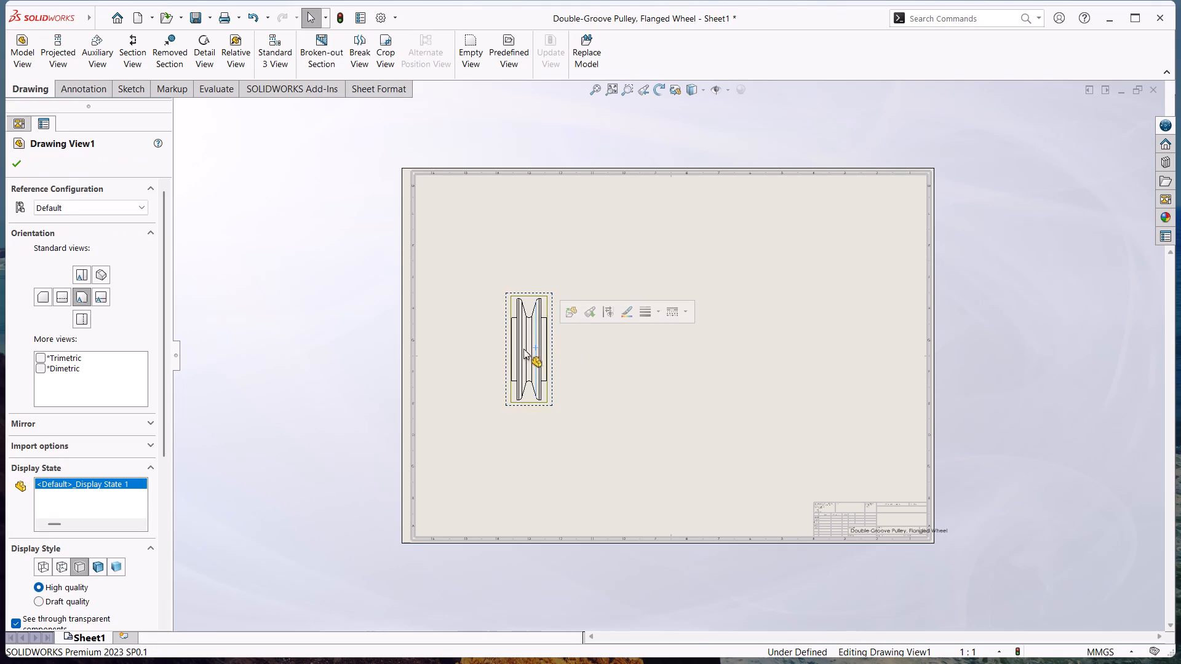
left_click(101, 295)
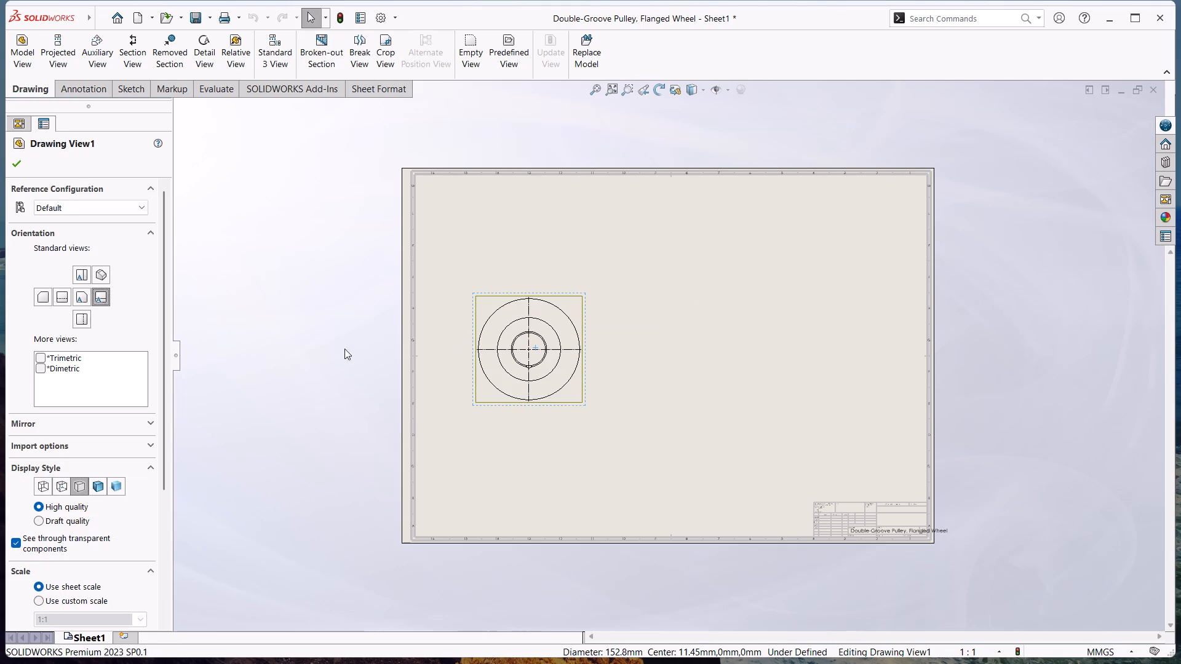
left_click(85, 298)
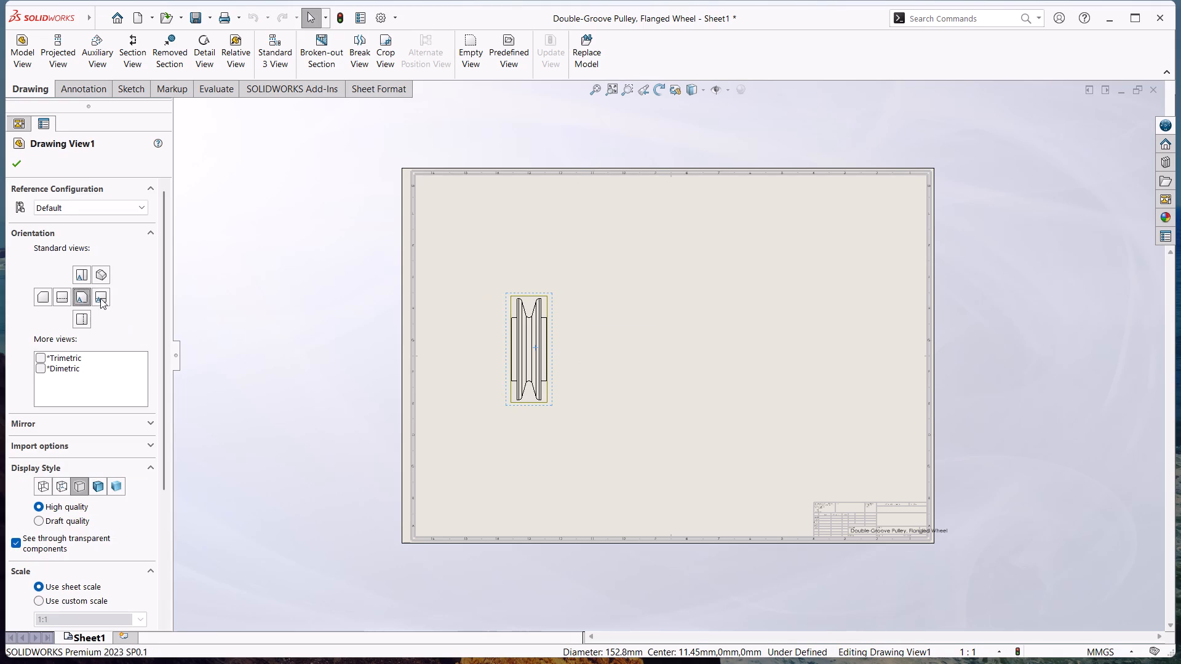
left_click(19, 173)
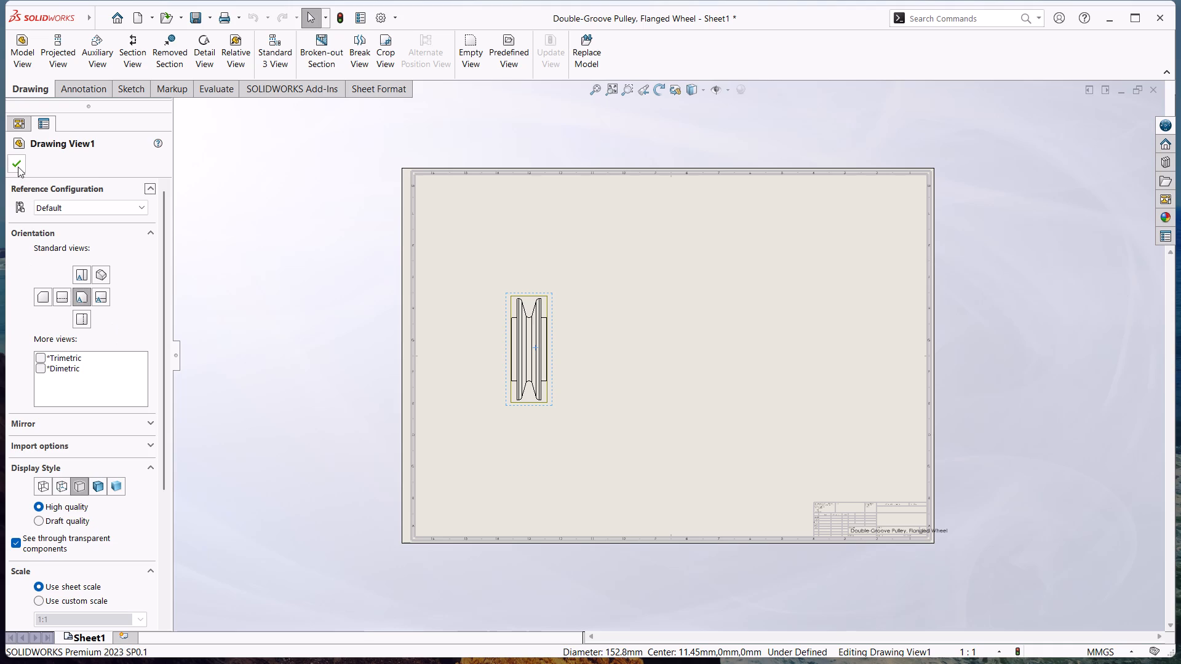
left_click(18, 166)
Insert a right-side model view showing the pulley's circular face beside the front view, near the middle of the sheet.
left_click(31, 35)
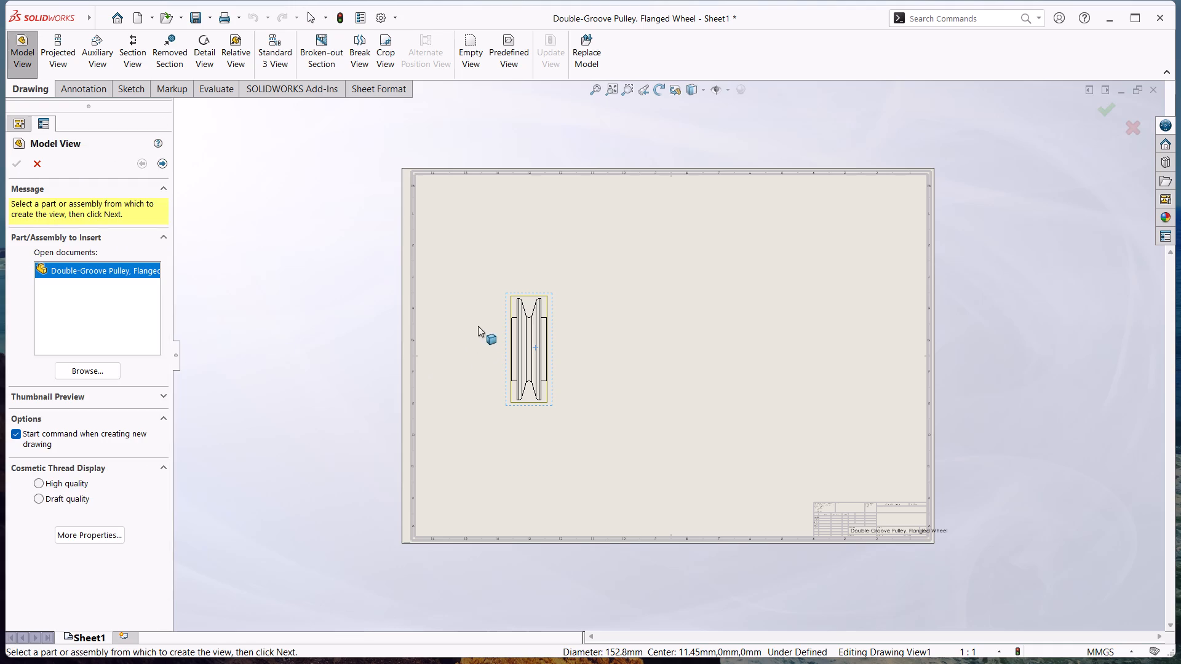
double_click(92, 271)
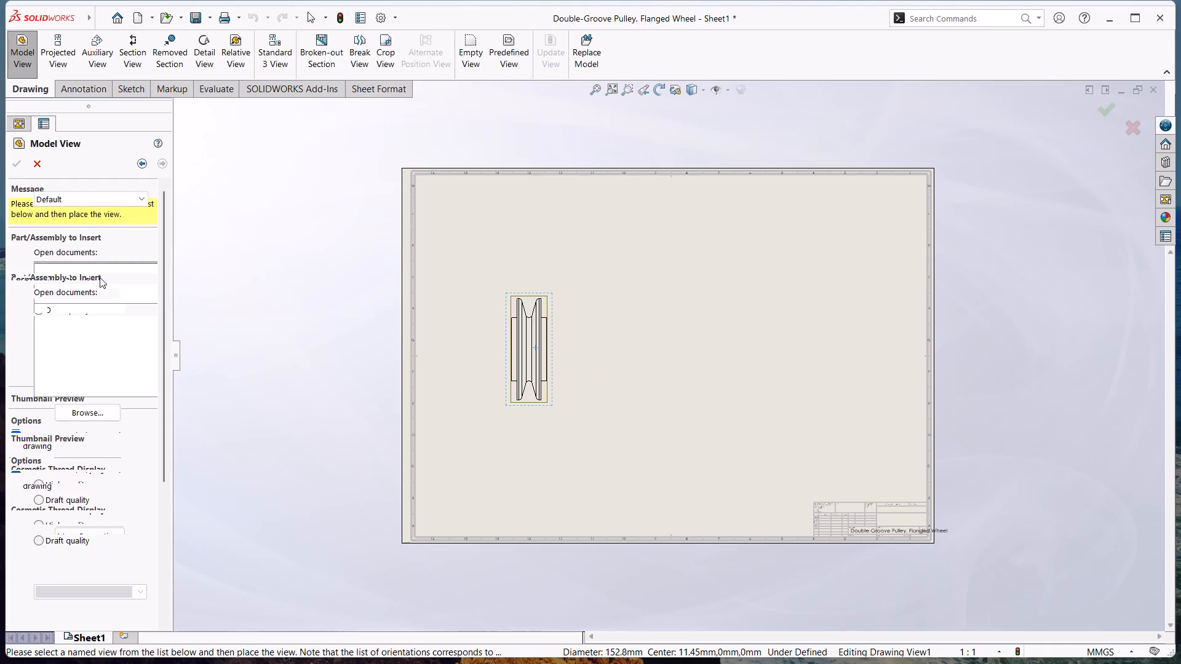
left_click(100, 404)
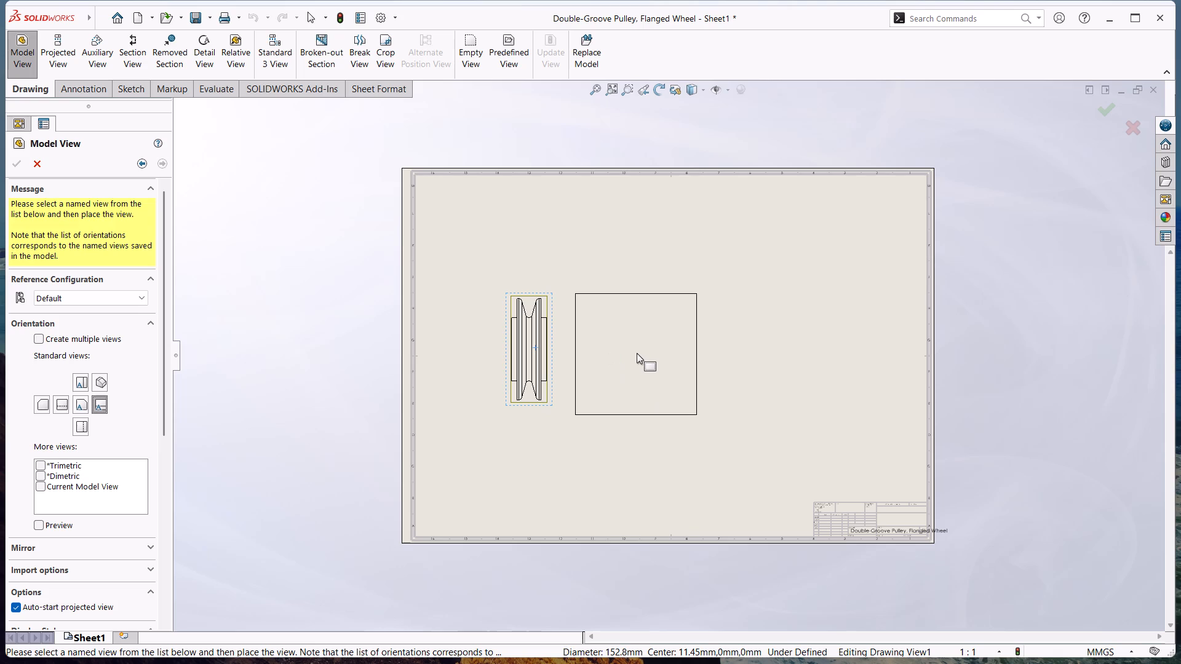
left_click(645, 347)
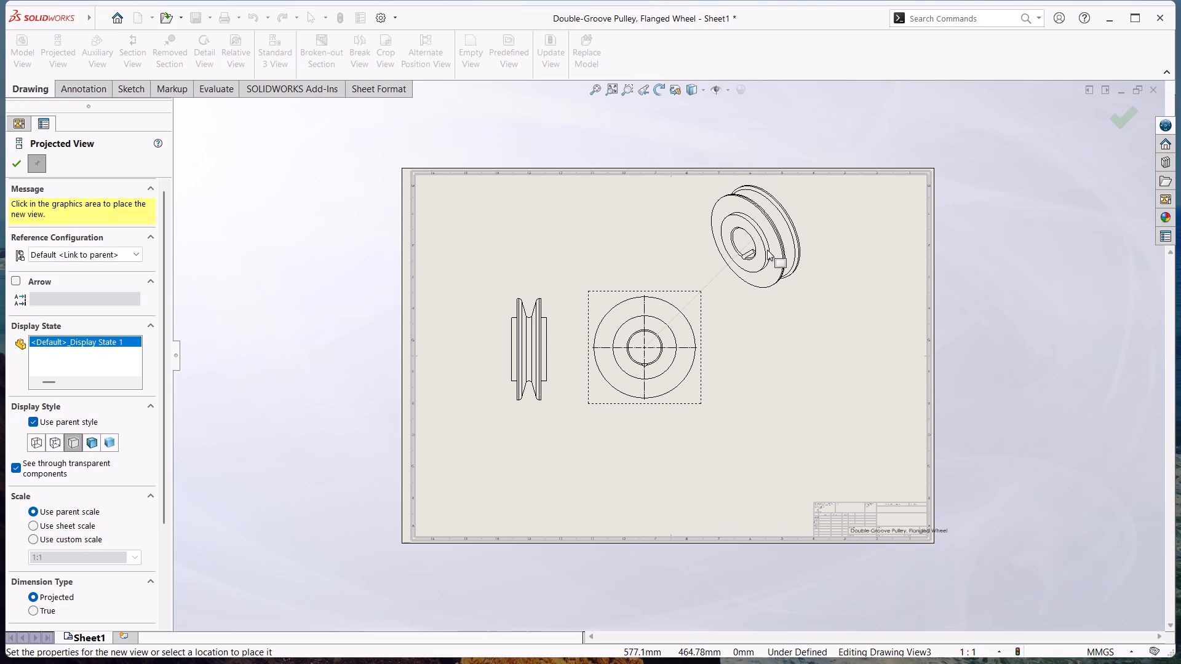
Project a pictorial view of the pulley from the circular-face view to the upper right of the sheet.
left_click(767, 250)
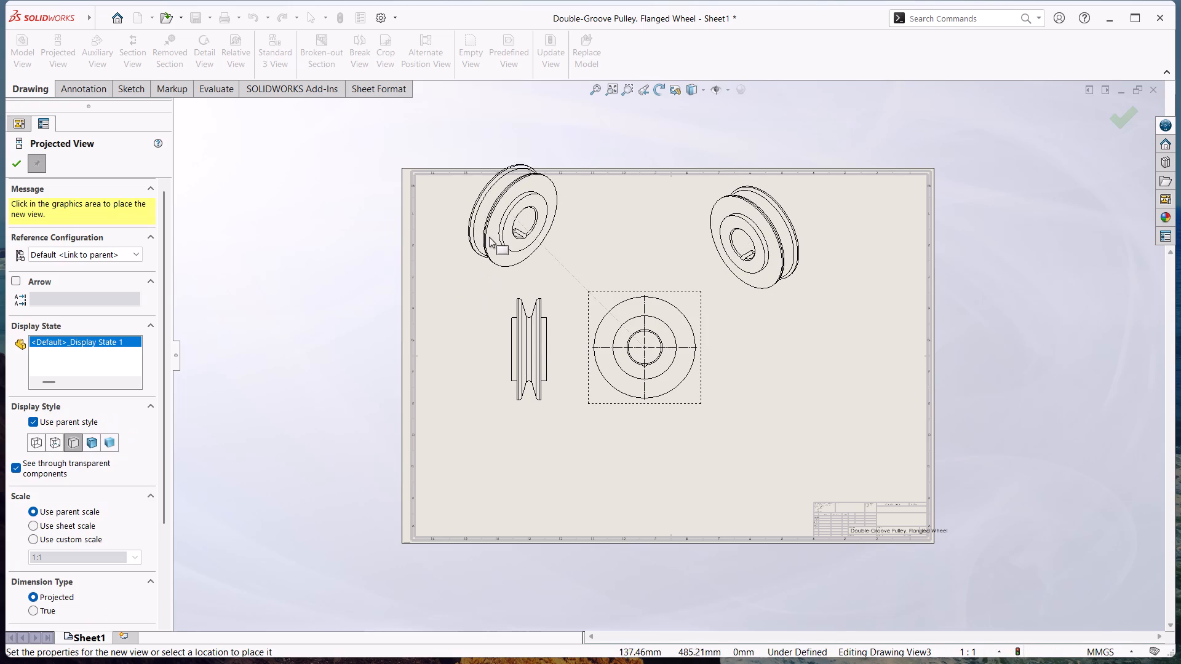
key("Escape")
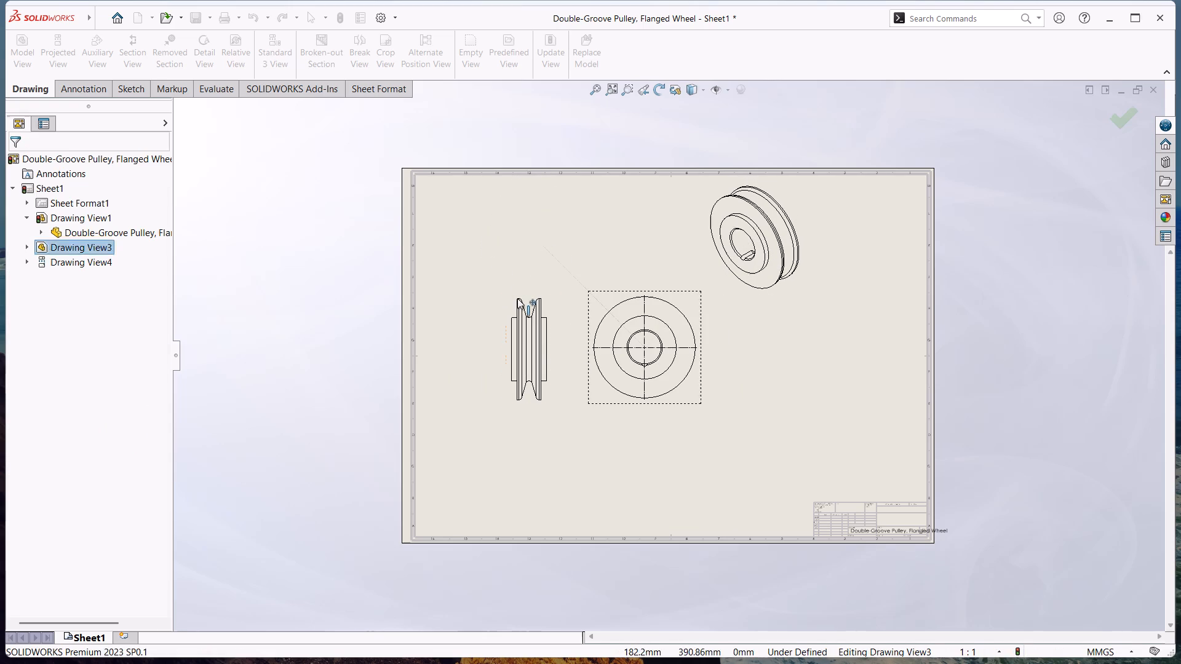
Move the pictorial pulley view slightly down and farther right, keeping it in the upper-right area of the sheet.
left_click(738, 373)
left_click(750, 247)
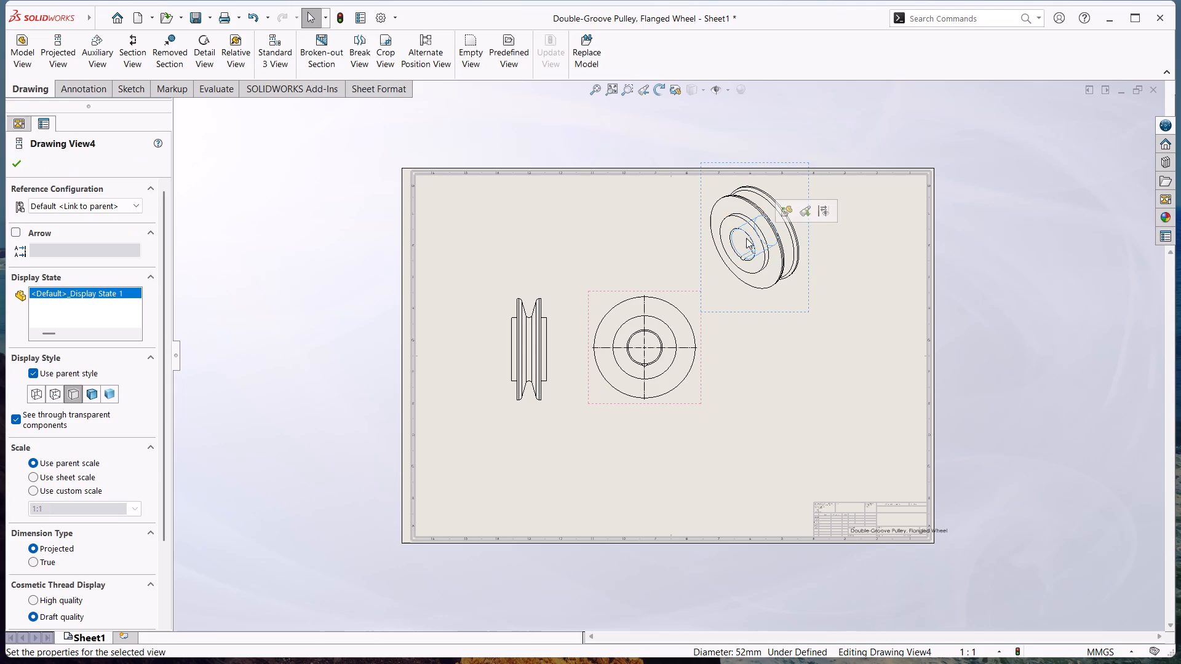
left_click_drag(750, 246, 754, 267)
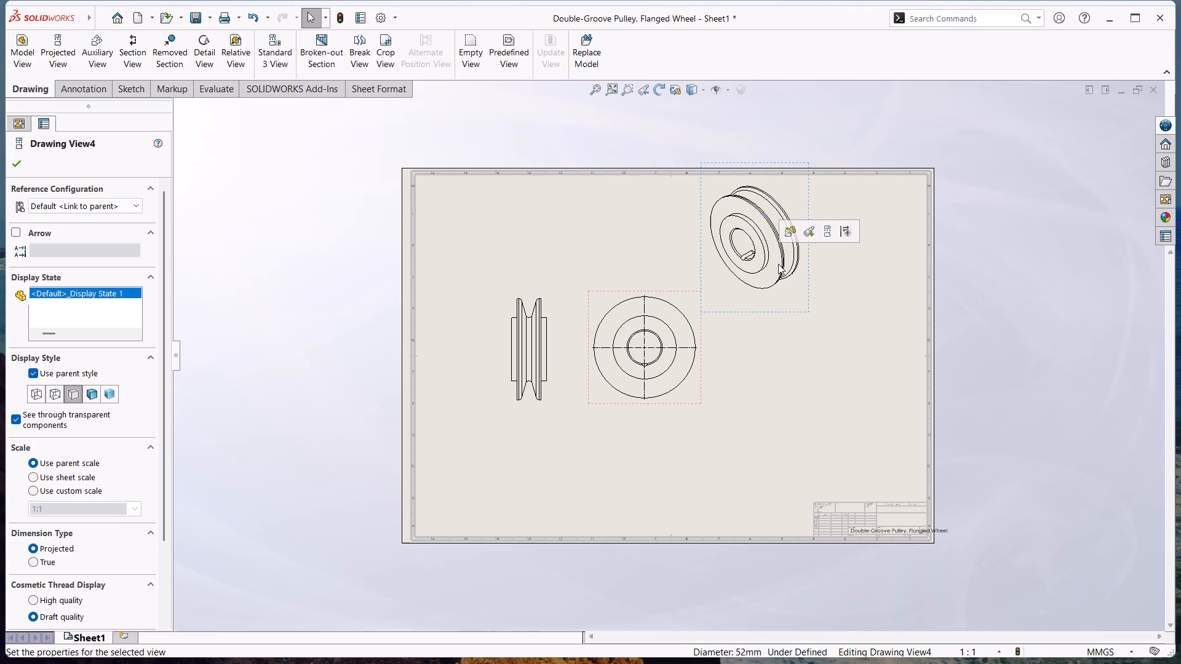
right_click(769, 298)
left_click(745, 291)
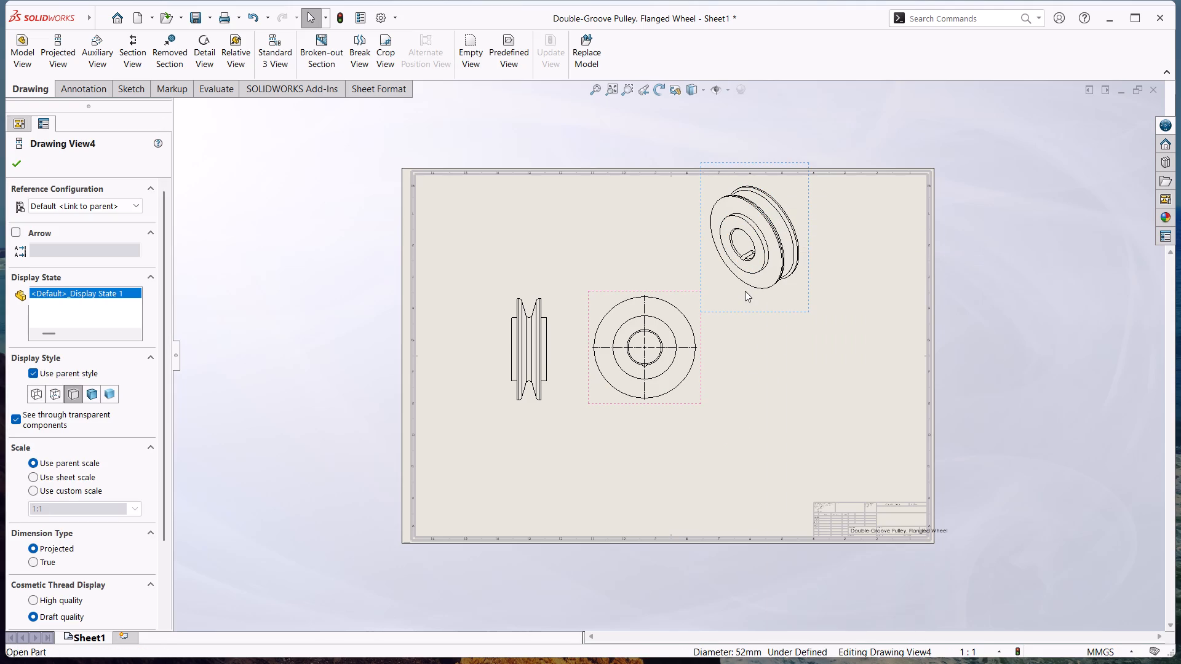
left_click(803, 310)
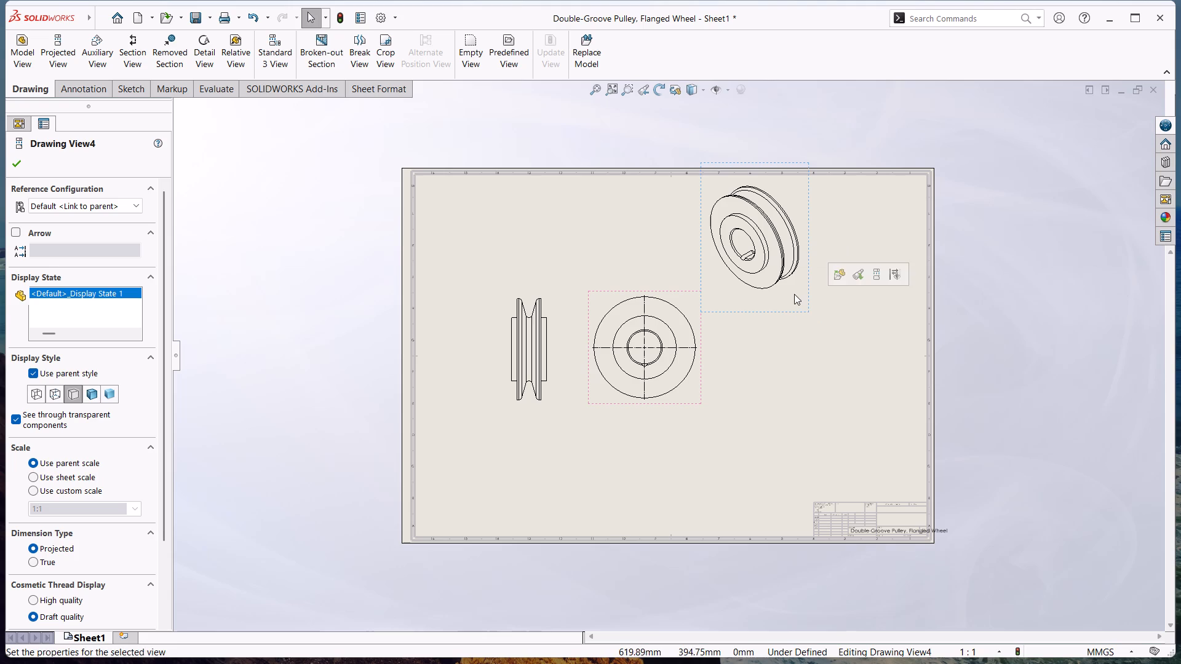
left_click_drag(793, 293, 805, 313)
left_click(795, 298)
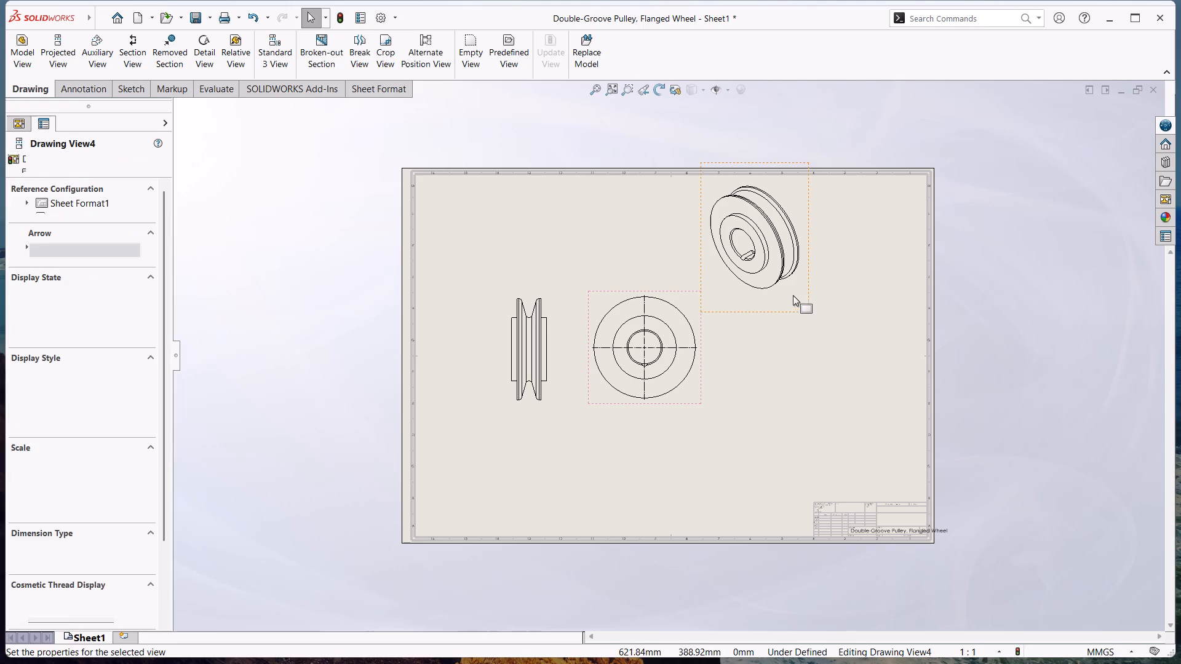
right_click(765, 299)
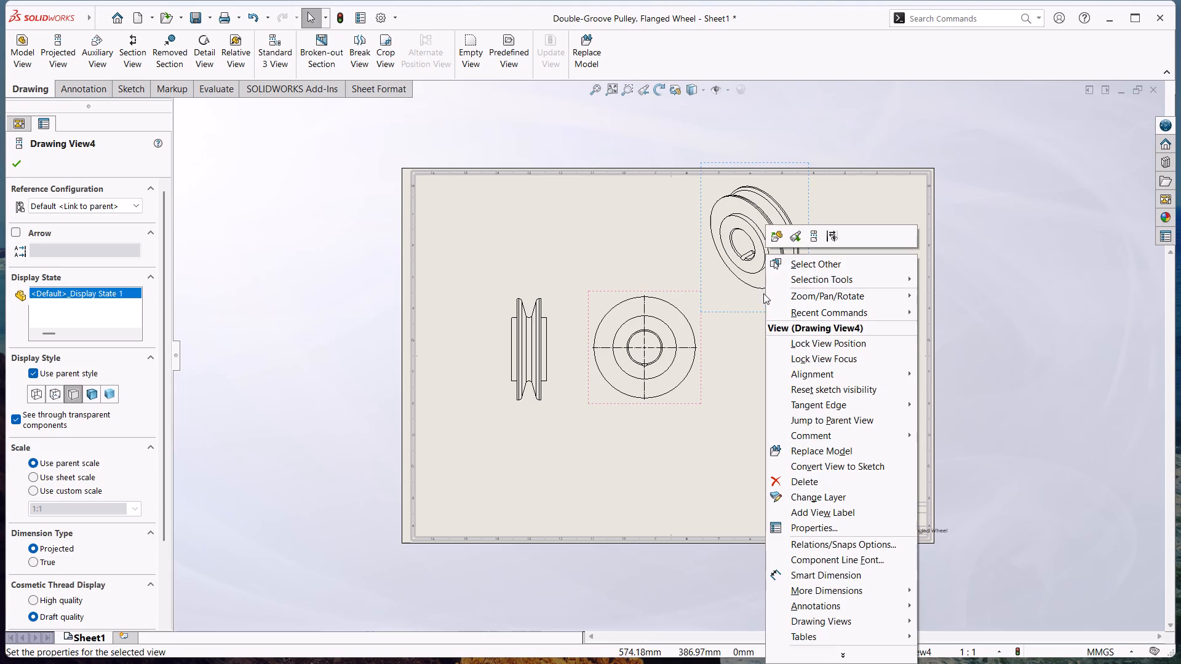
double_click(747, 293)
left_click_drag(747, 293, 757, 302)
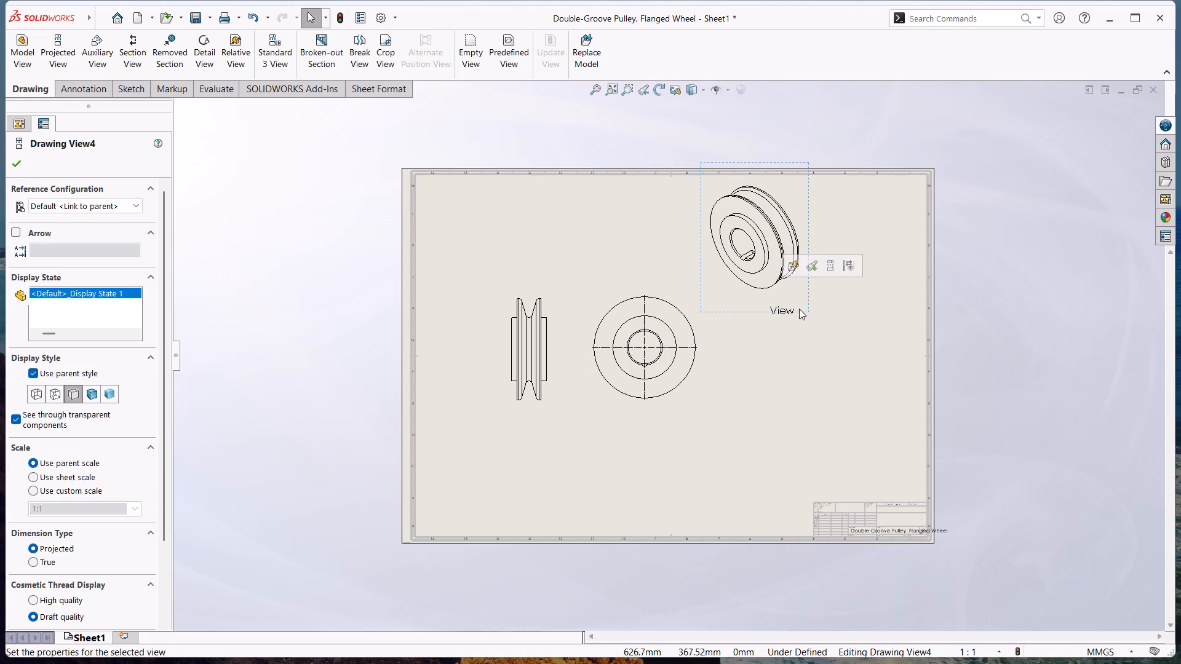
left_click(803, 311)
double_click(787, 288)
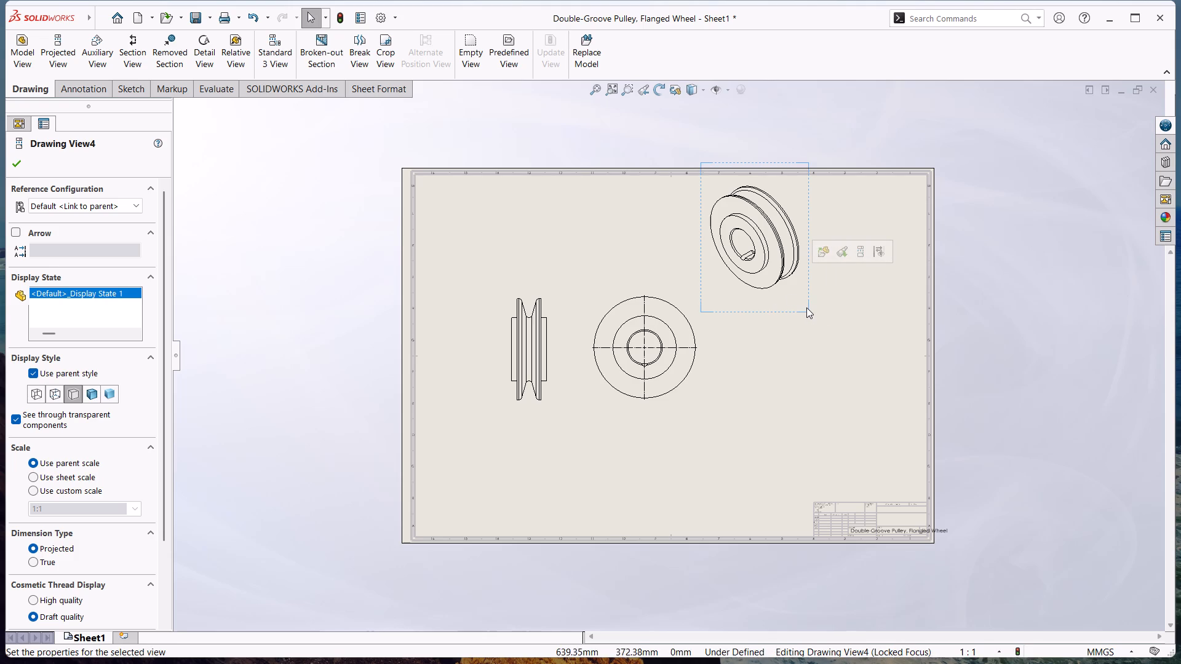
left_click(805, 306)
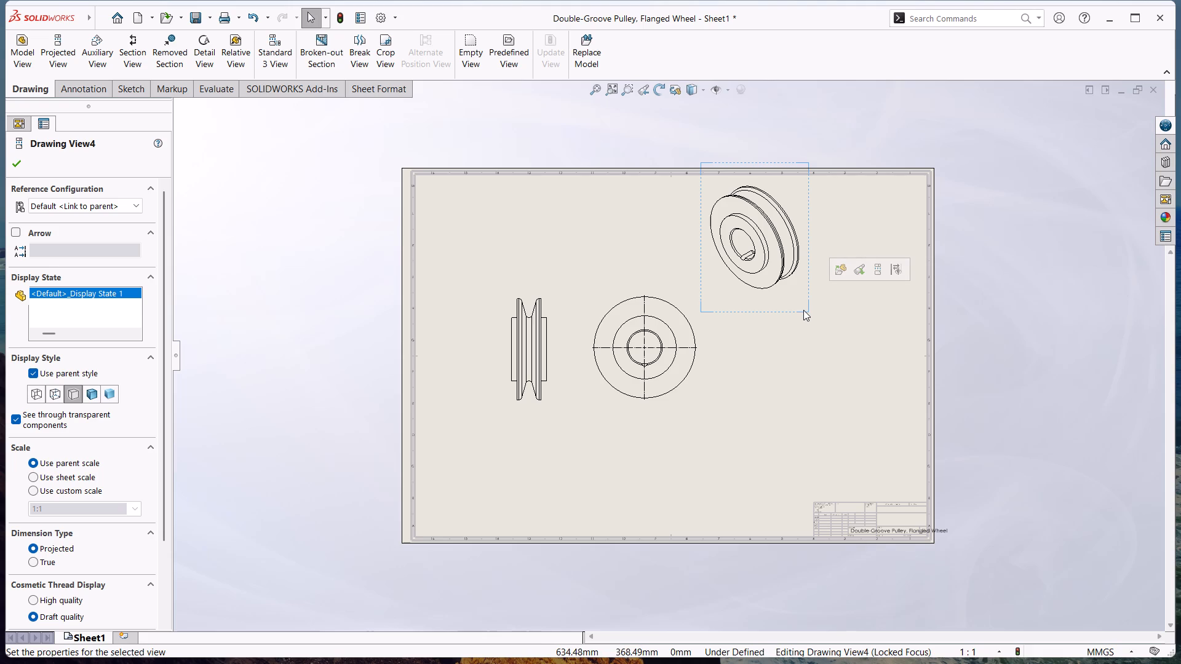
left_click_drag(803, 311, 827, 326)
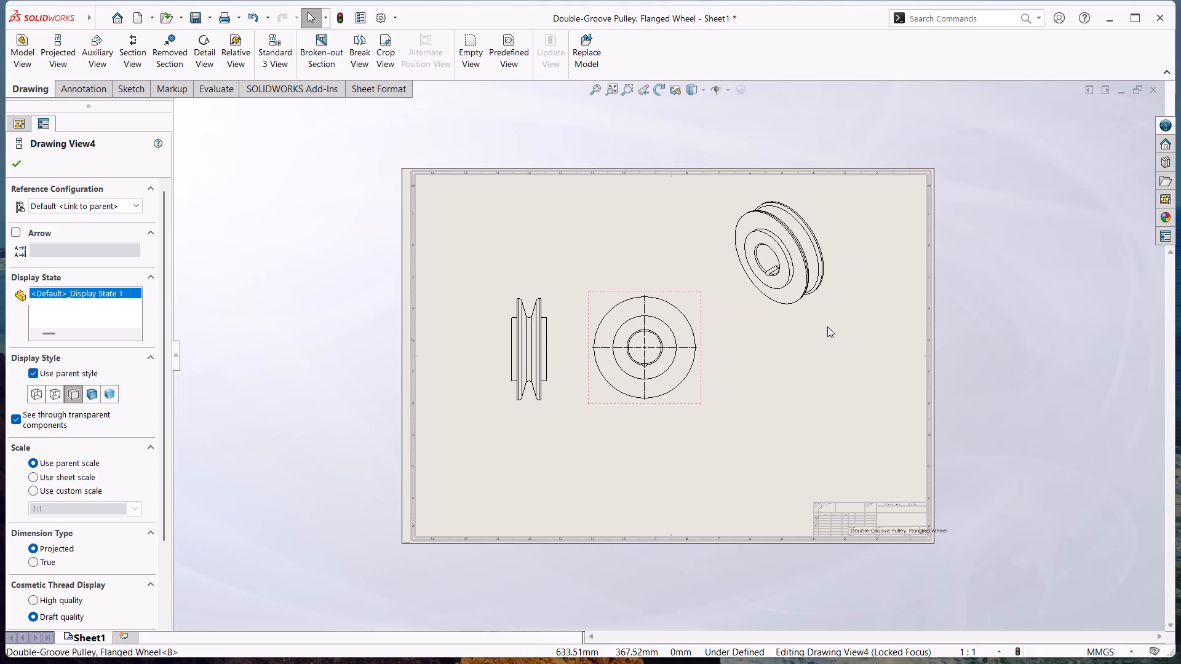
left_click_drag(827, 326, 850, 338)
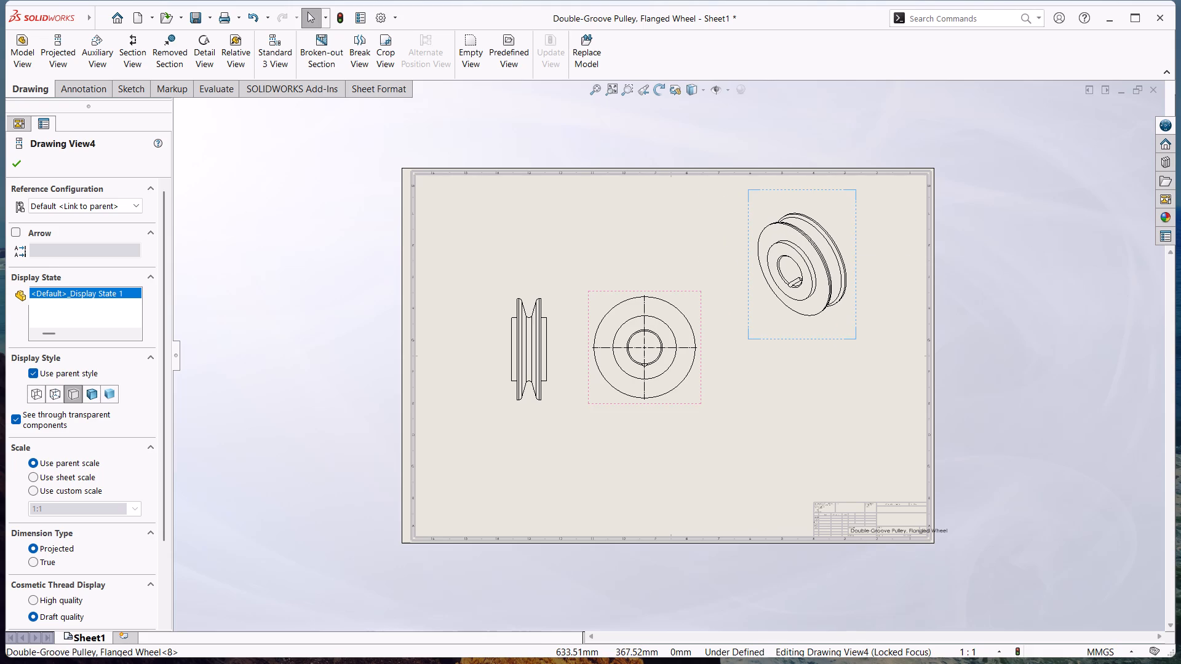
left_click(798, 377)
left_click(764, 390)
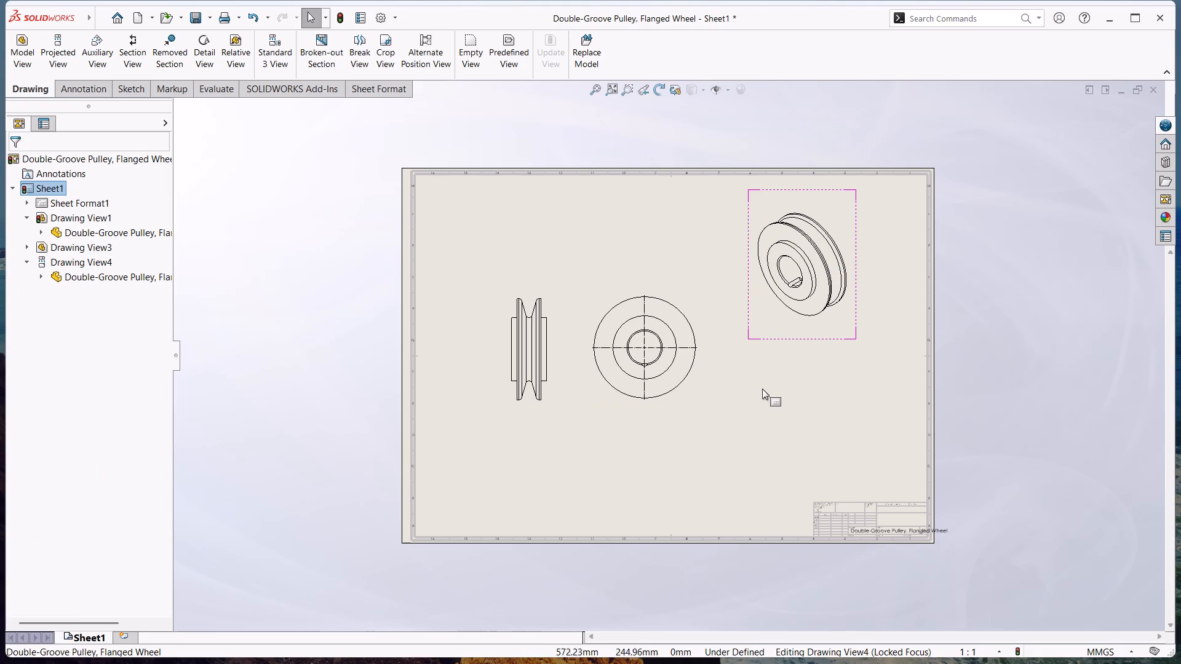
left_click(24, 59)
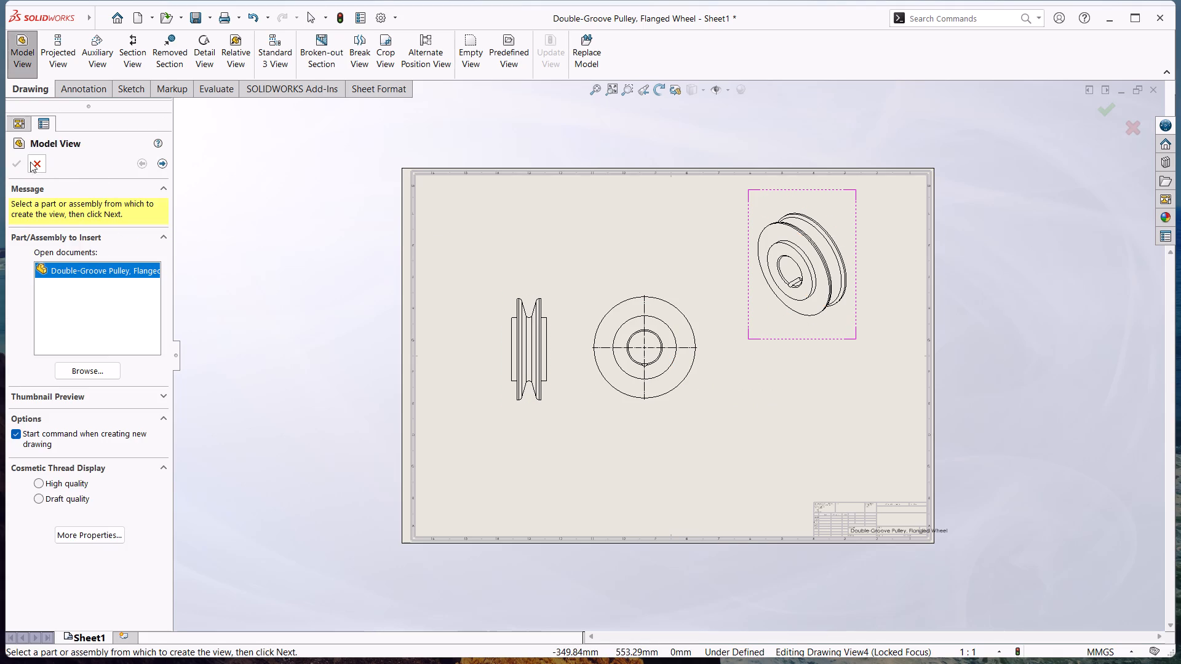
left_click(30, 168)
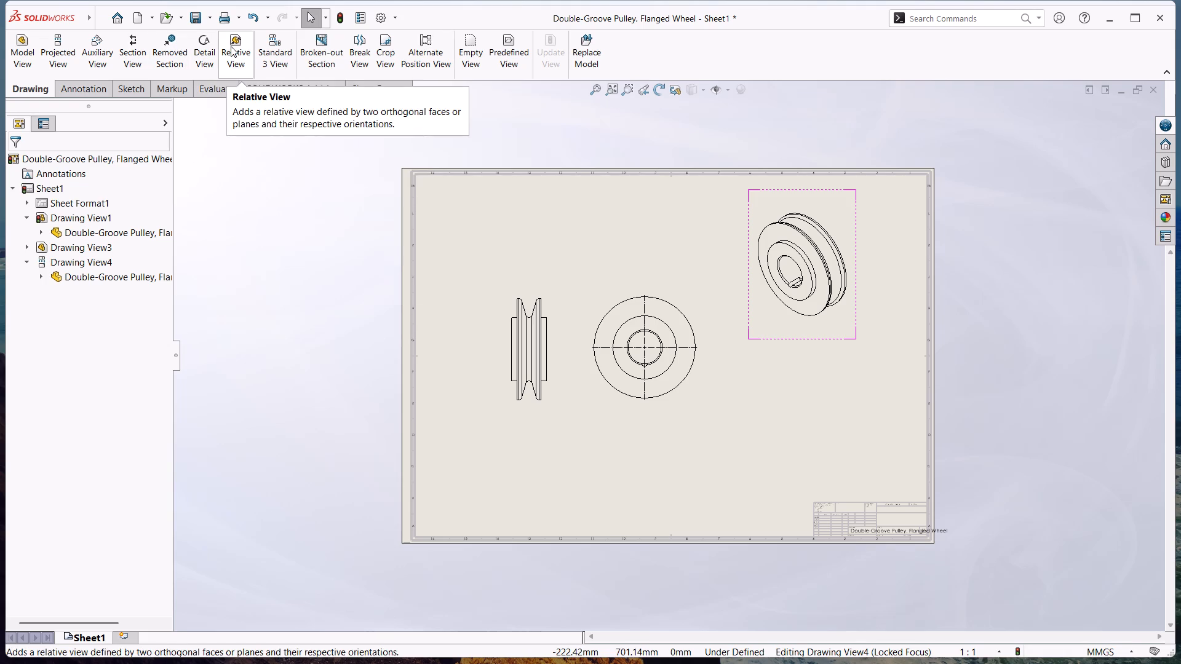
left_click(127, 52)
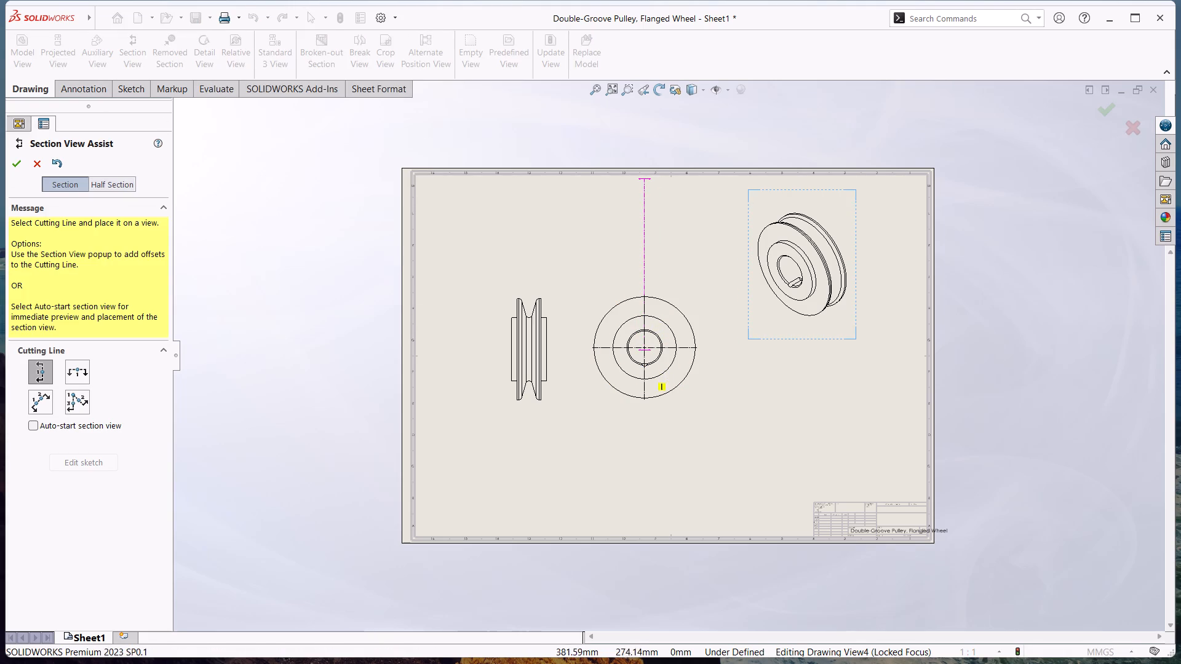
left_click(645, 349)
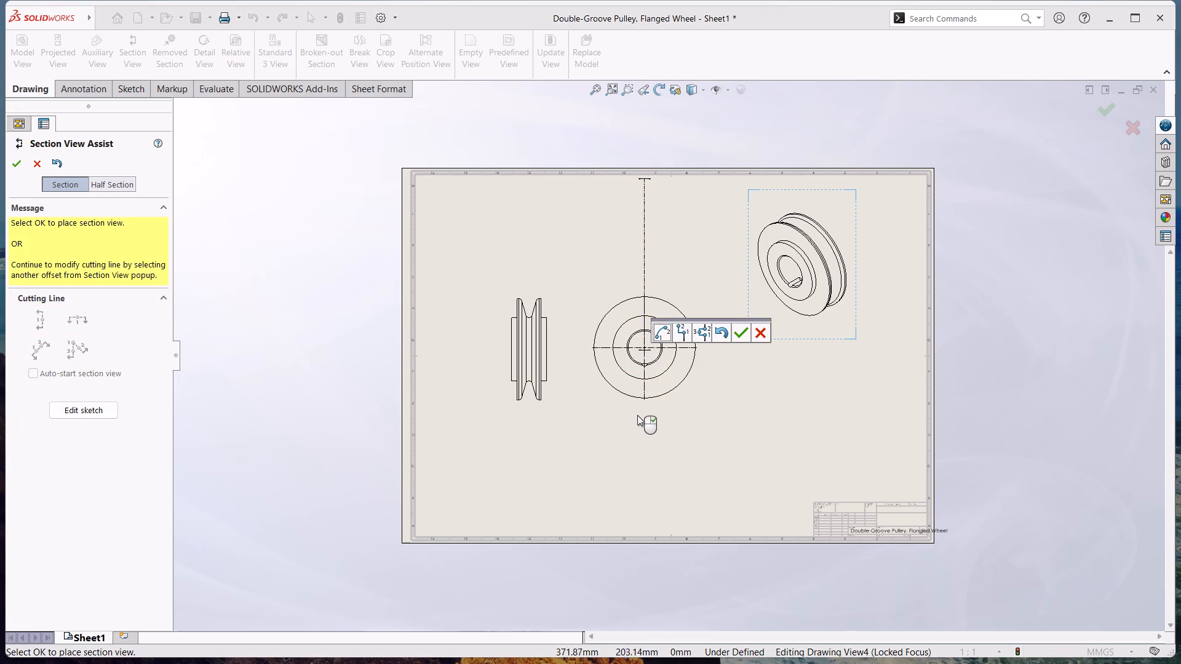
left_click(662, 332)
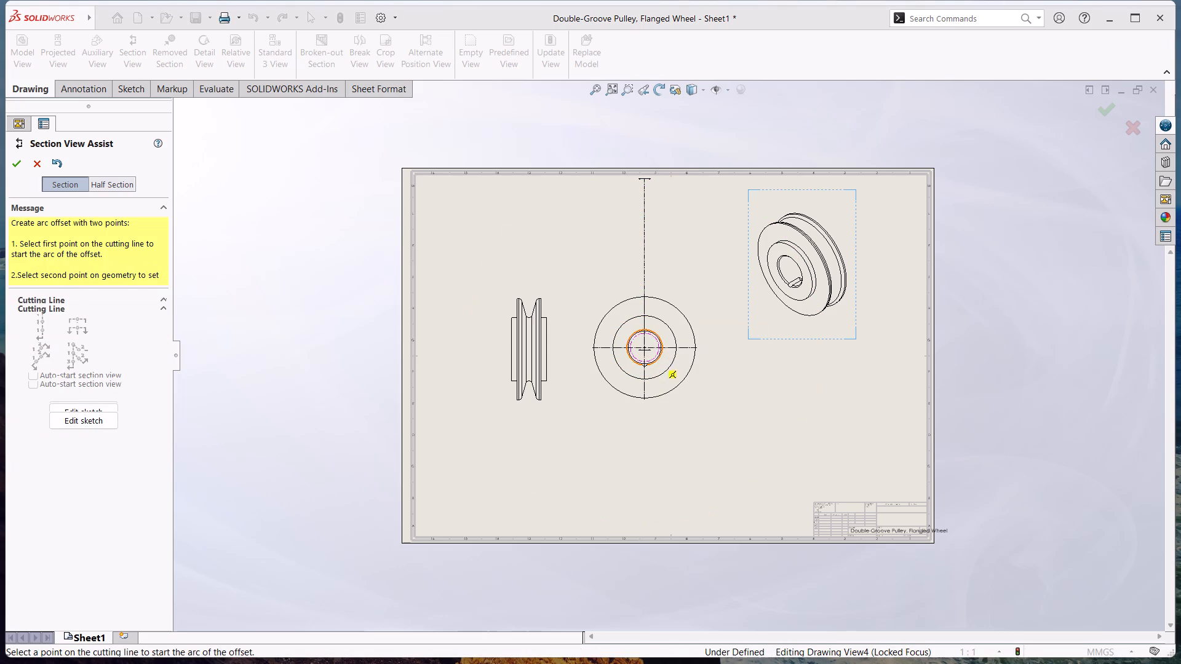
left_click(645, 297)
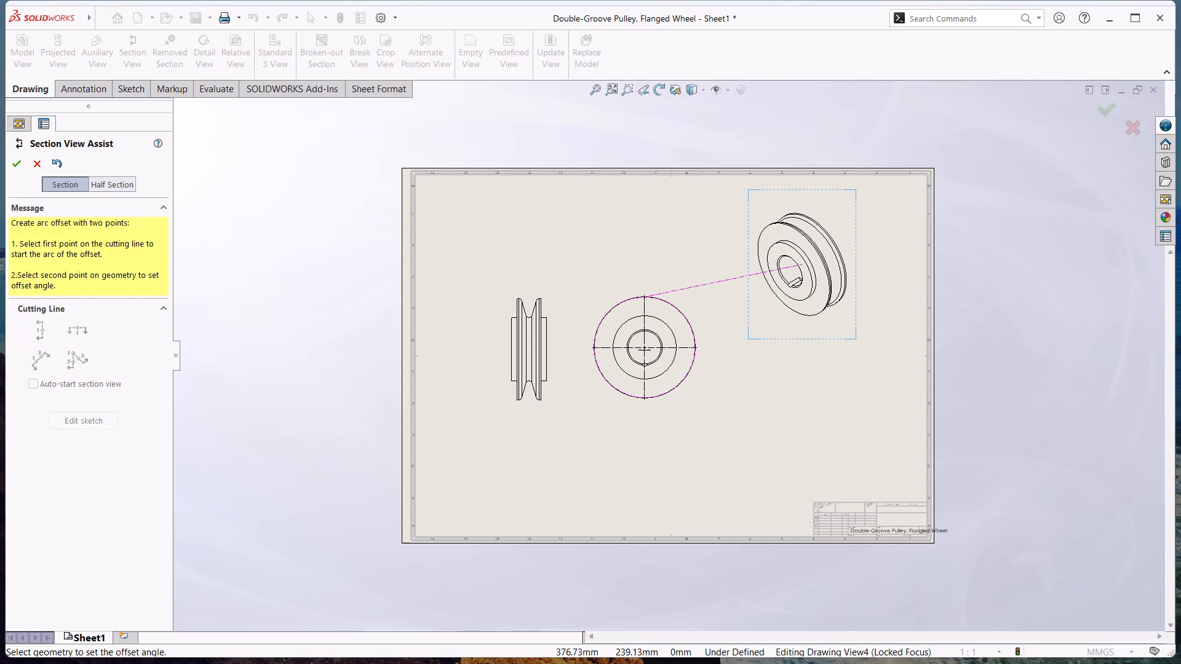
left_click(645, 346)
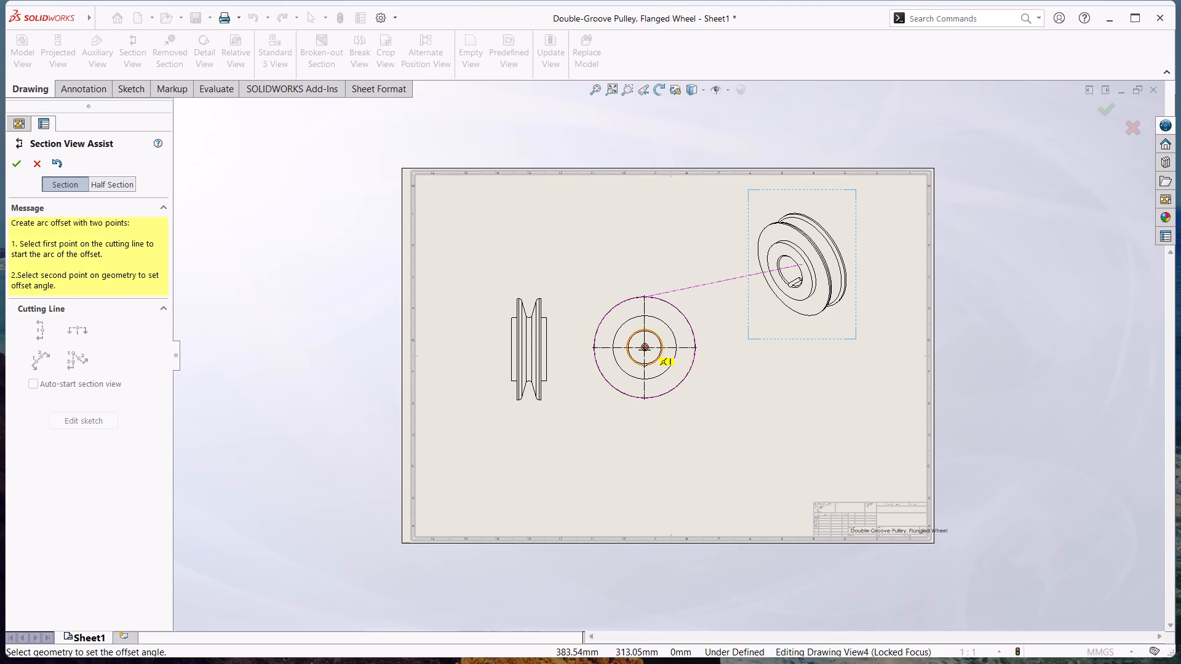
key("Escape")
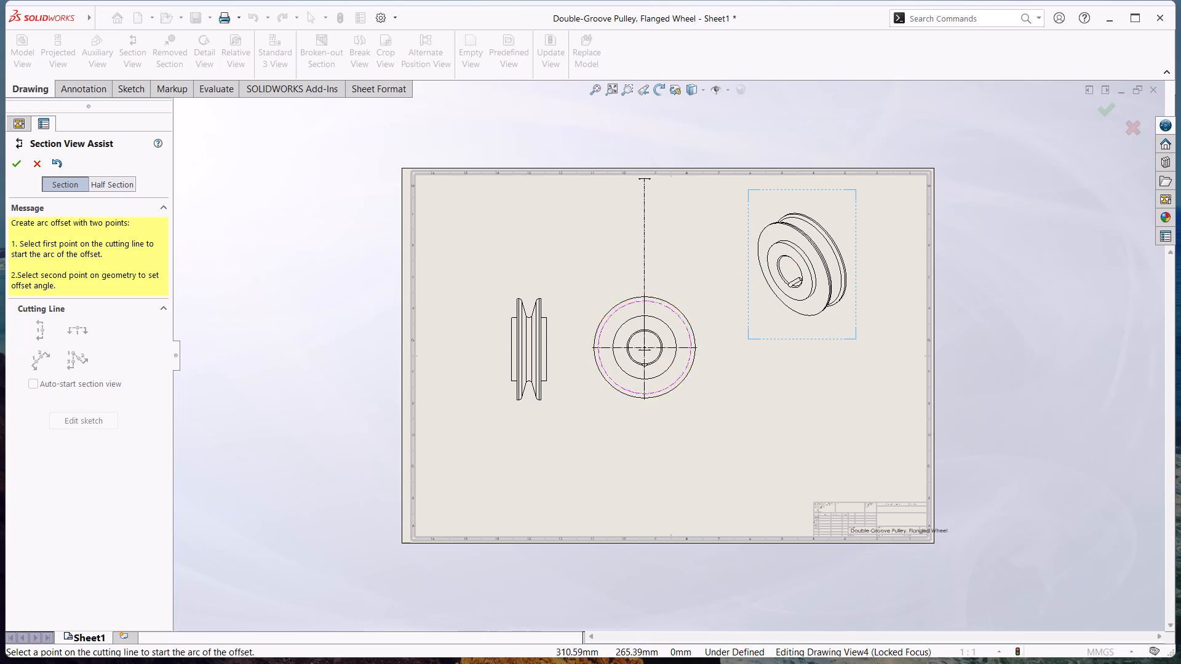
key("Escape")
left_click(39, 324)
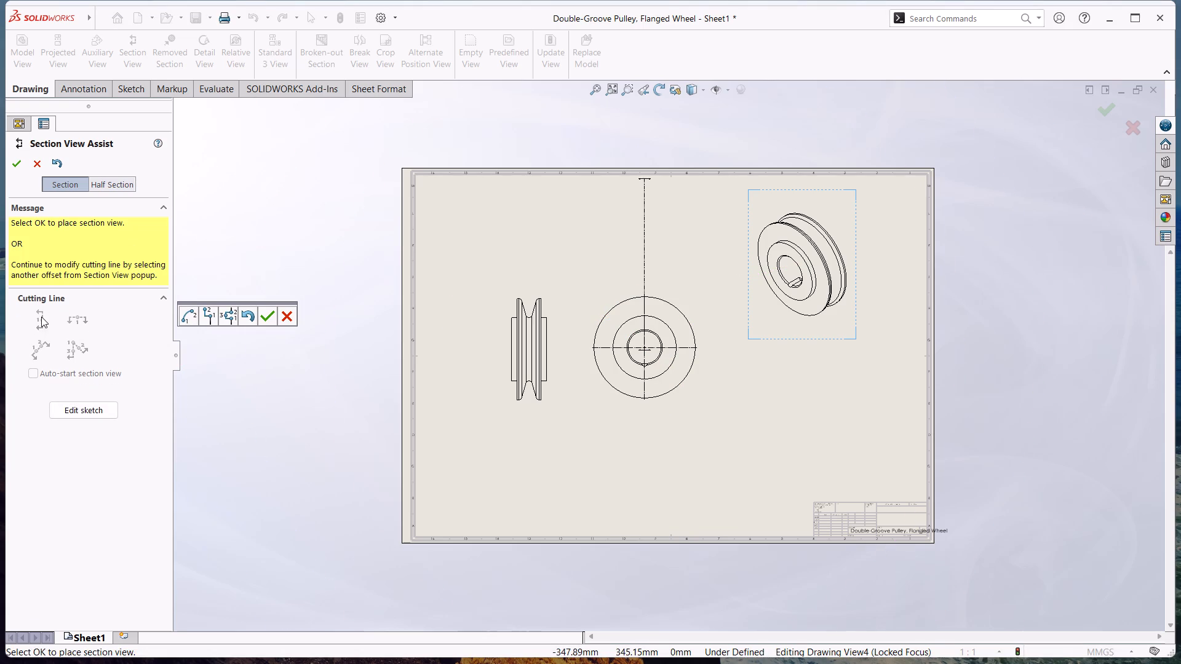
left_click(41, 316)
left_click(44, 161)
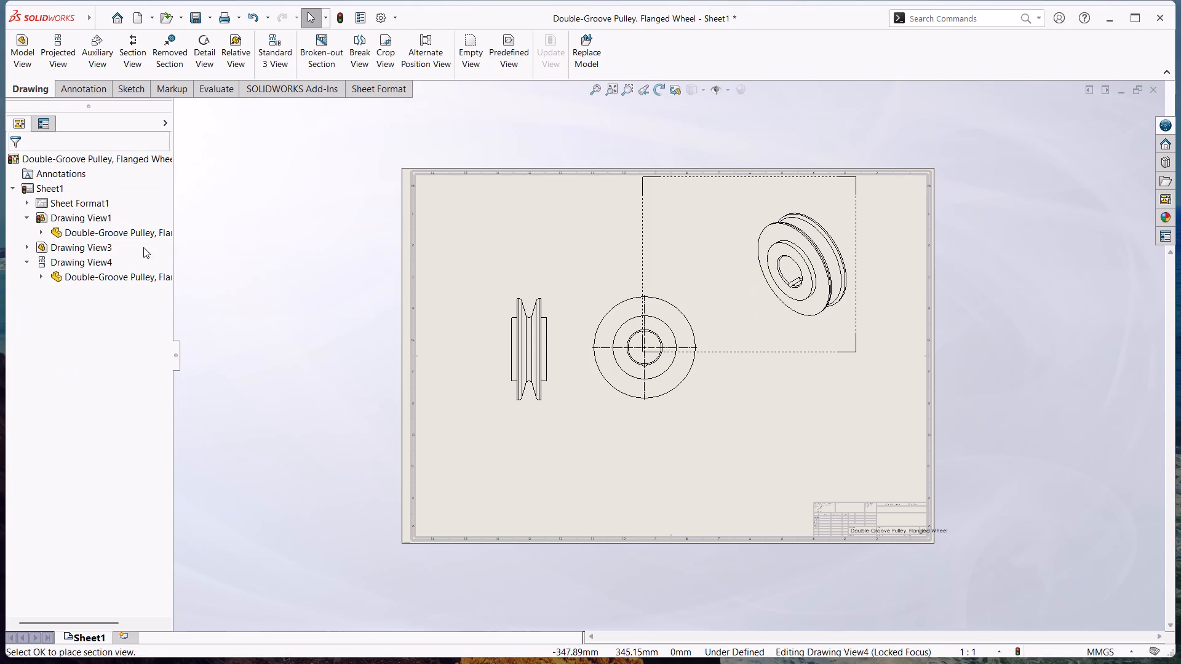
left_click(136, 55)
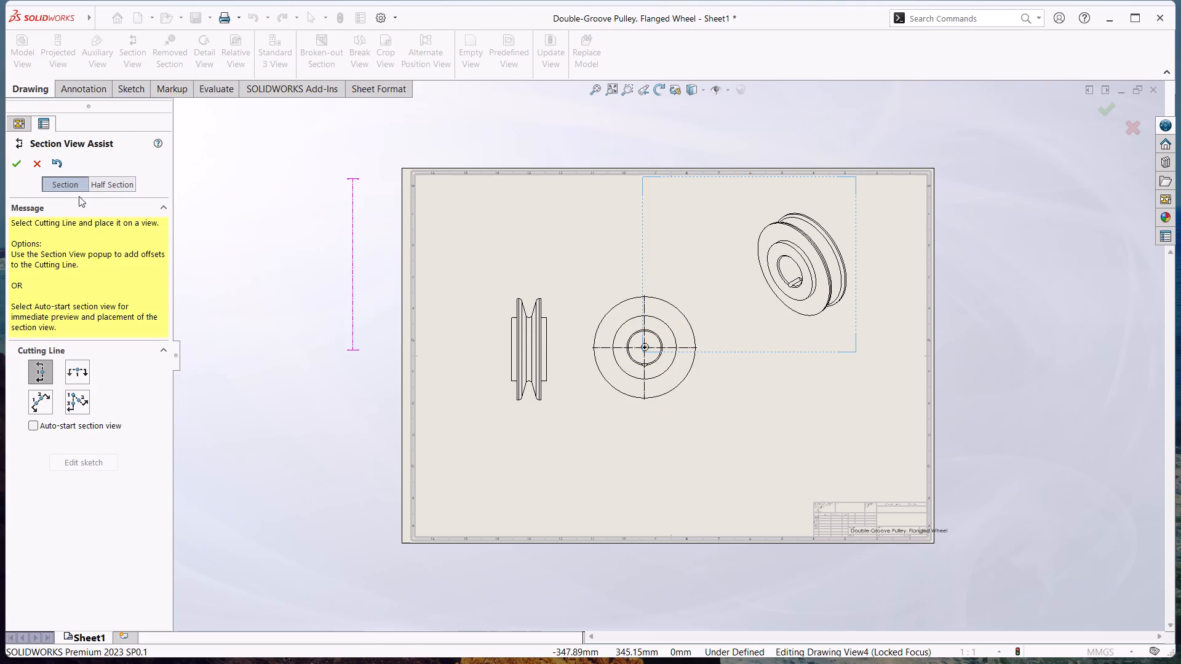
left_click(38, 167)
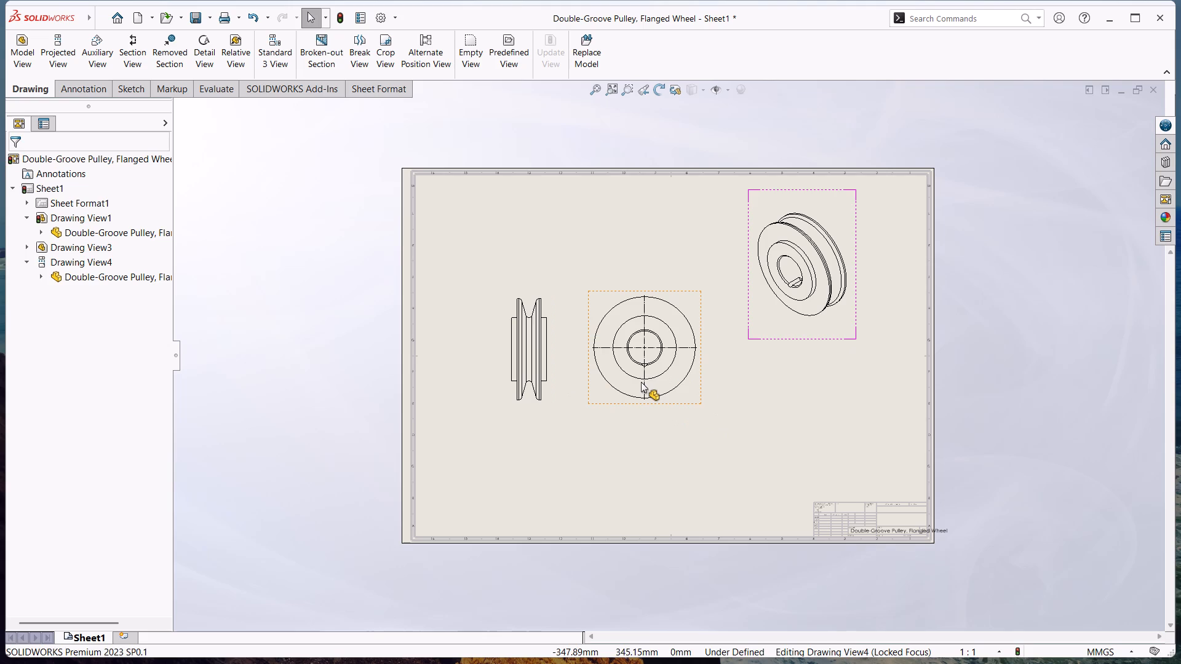
Try to section the circular-face view with a vertical cutting line through its centre, opening the cutting line's sketch for editing.
left_click(641, 382)
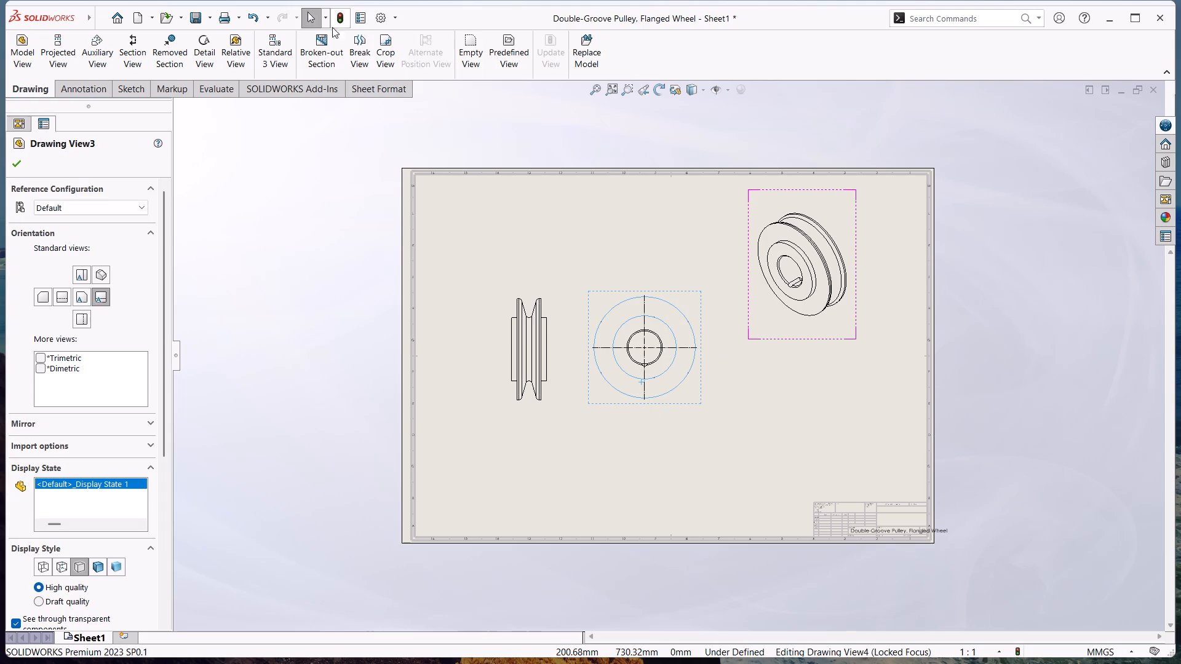
left_click(124, 56)
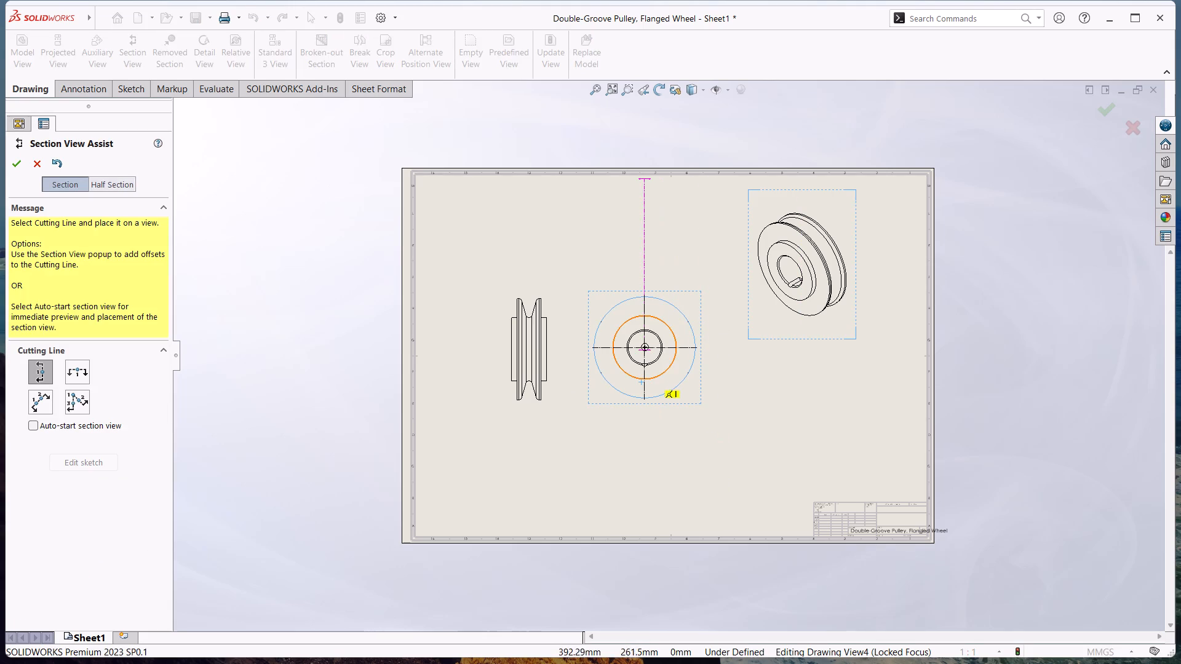
left_click(646, 352)
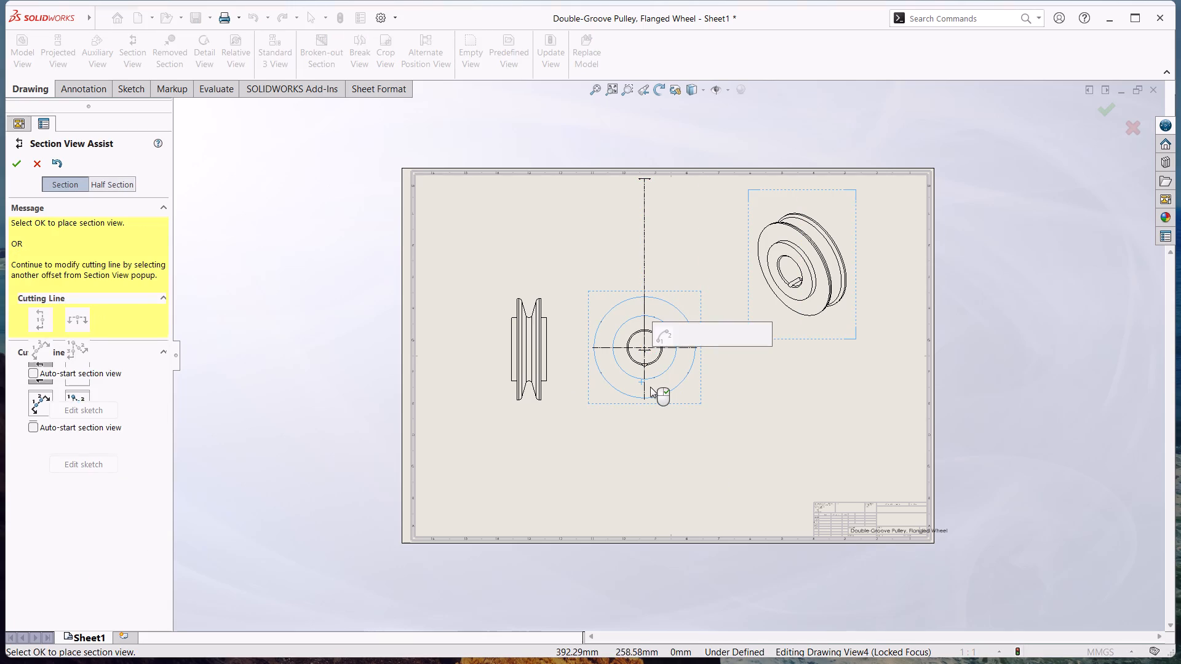
left_click(84, 412)
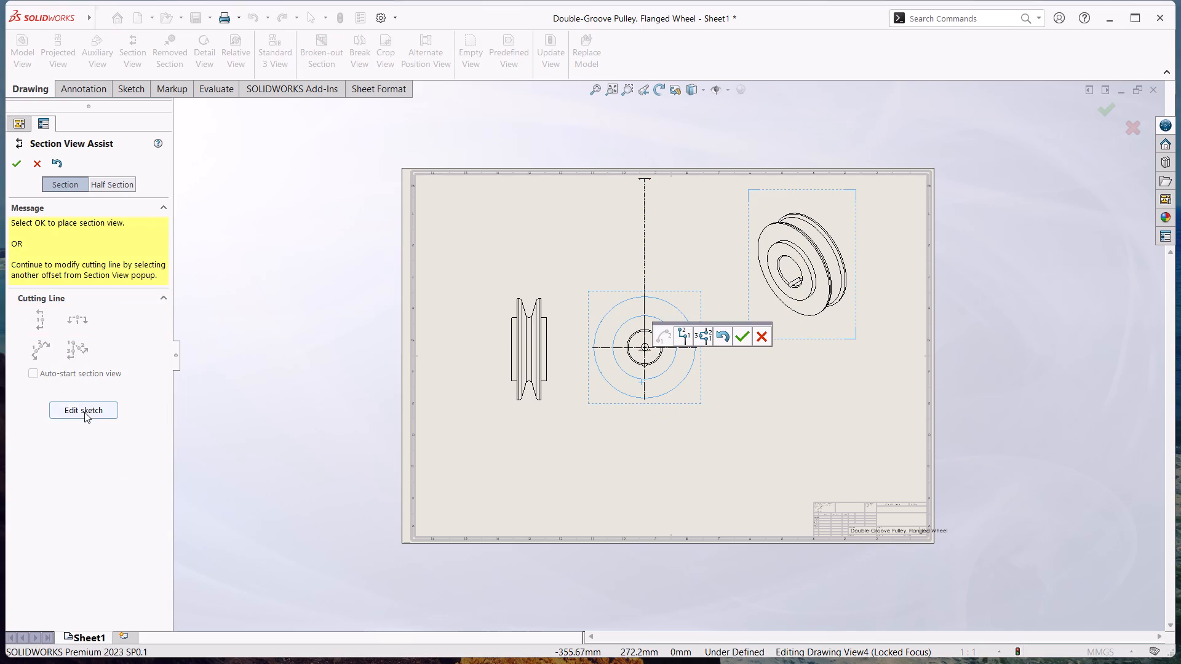
key("Escape")
left_click(636, 357)
key("Escape")
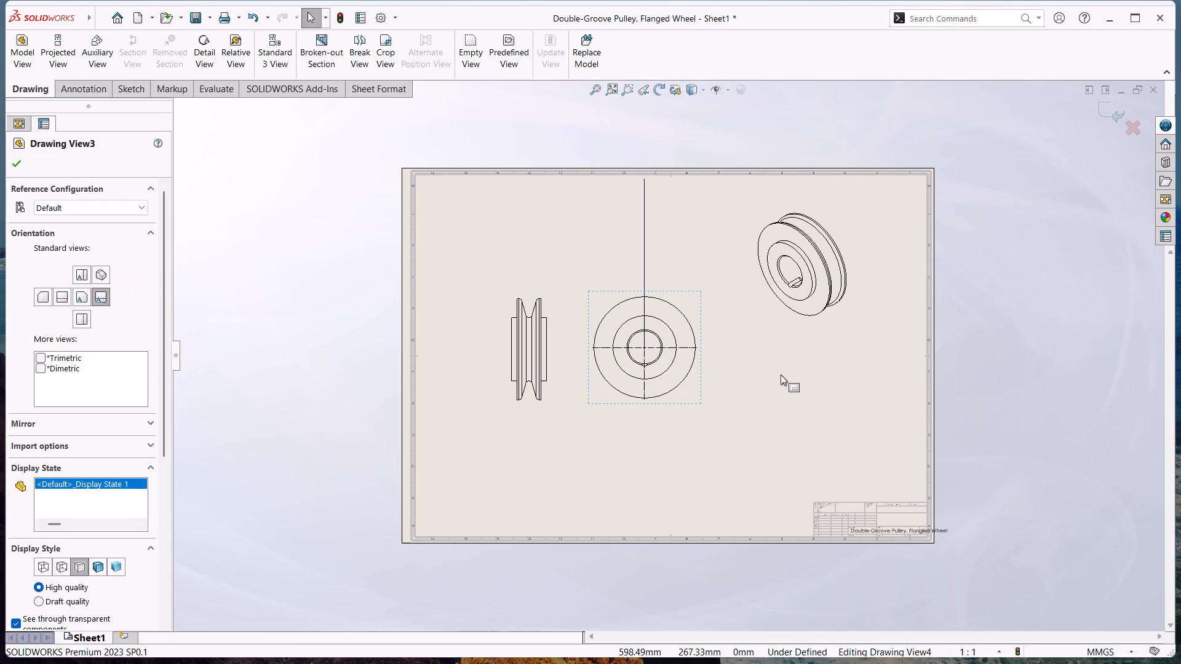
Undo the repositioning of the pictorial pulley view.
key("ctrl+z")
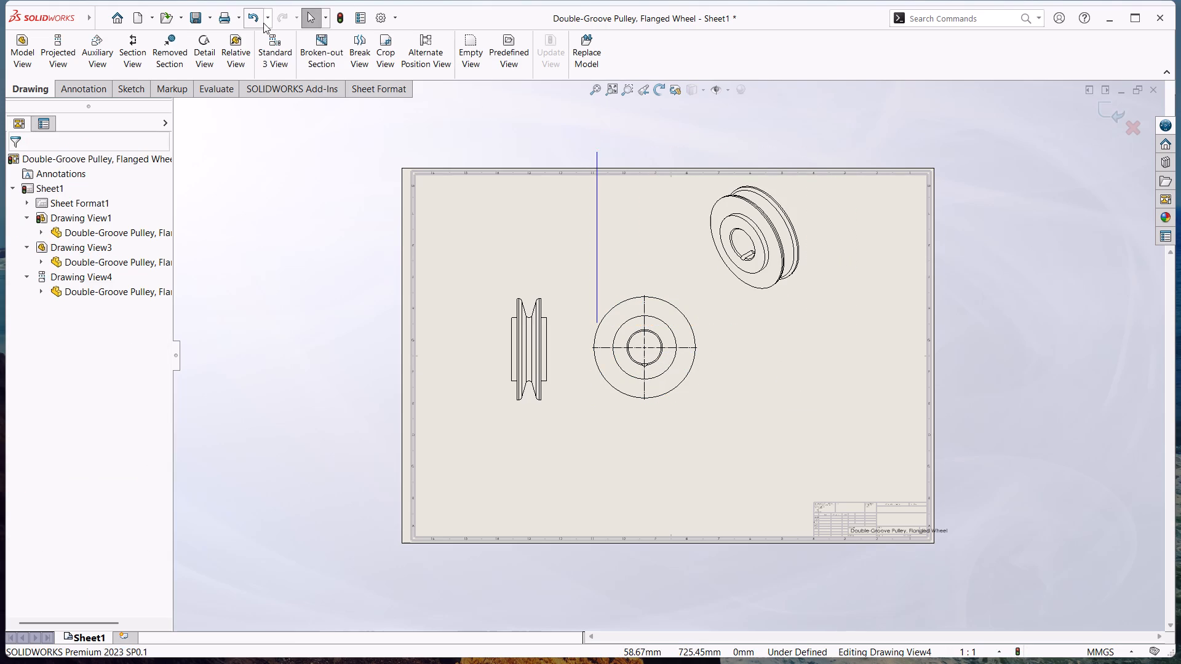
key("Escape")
Undock the CommandManager and float it vertically over the drawing sheet.
left_click_drag(332, 96, 449, 89)
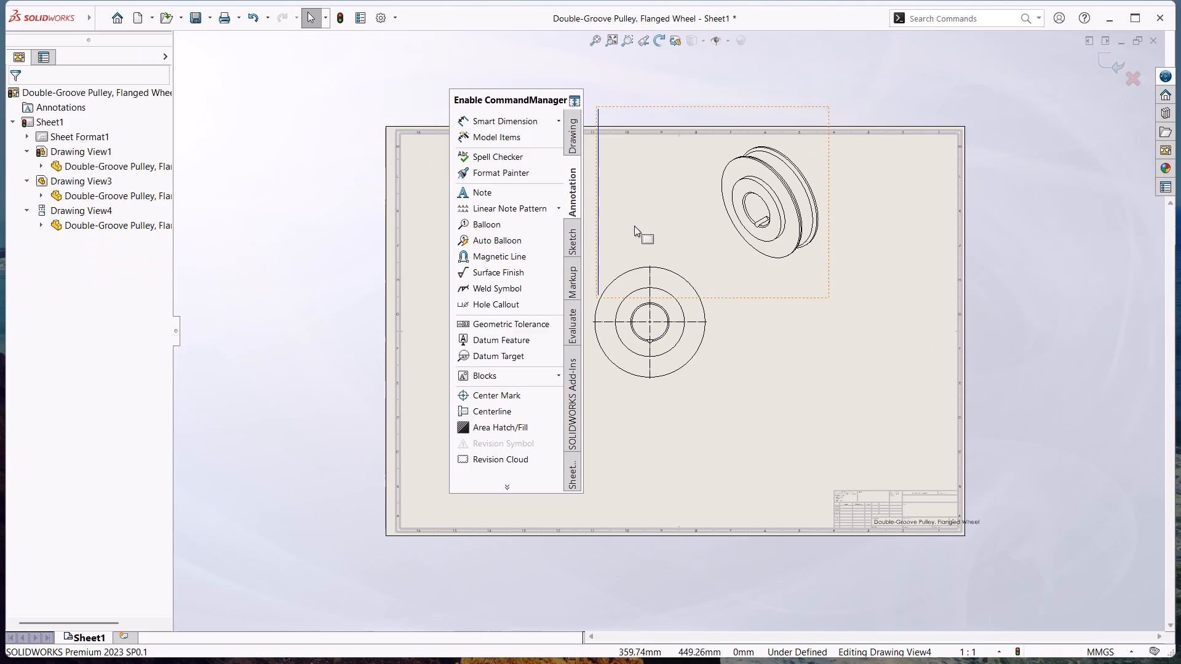
left_click(349, 152)
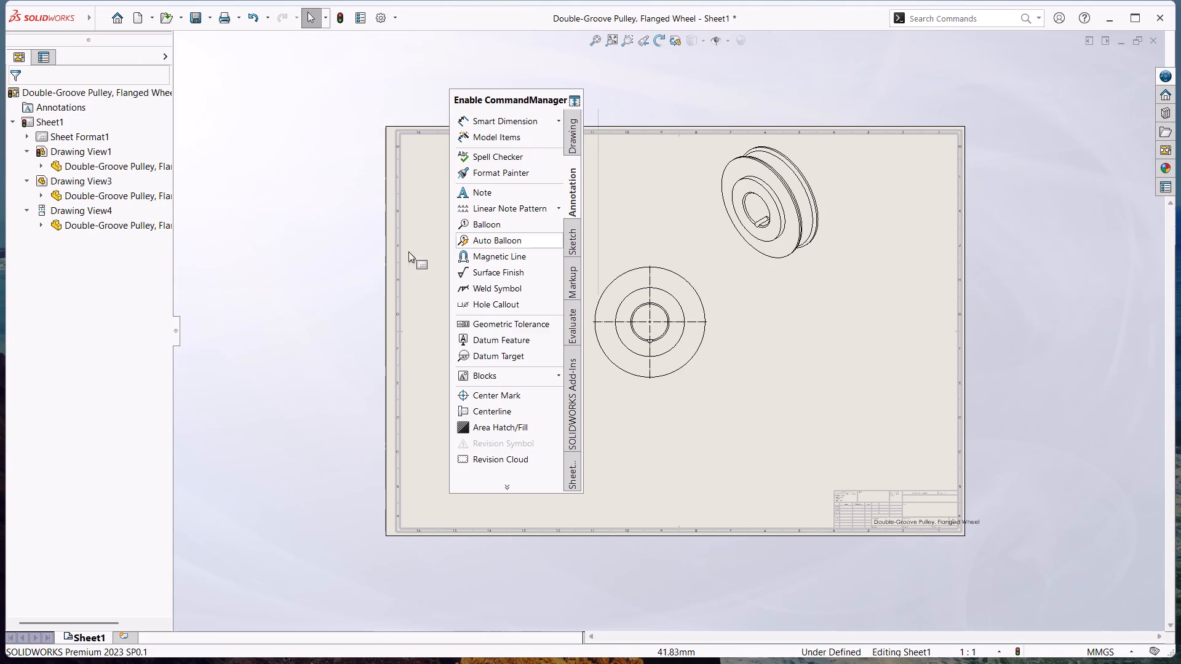
left_click(368, 256)
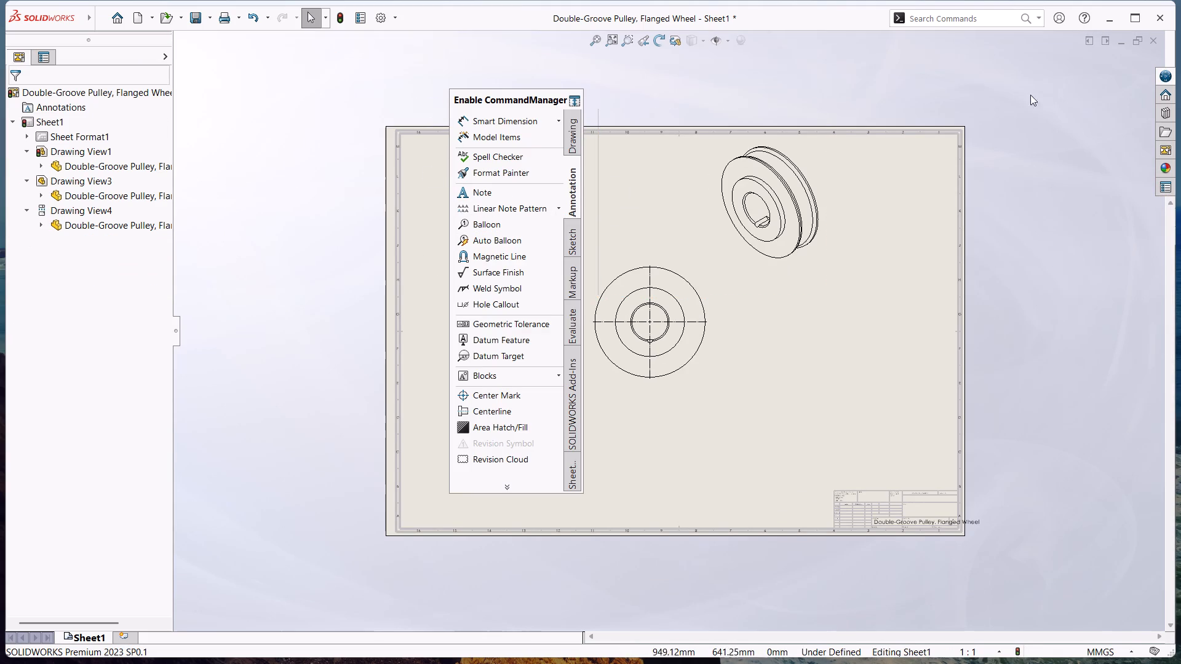
Undo the insertion of the pictorial pulley view on the drawing sheet.
key("ctrl+Escape")
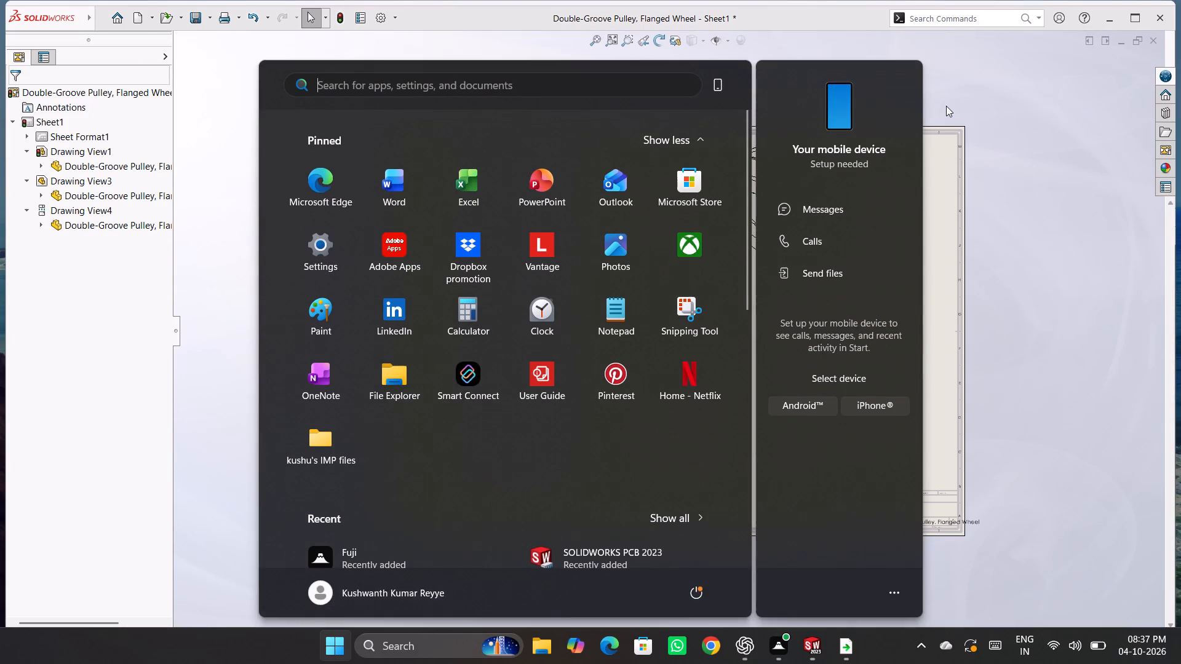
left_click(1036, 168)
key("ctrl+z")
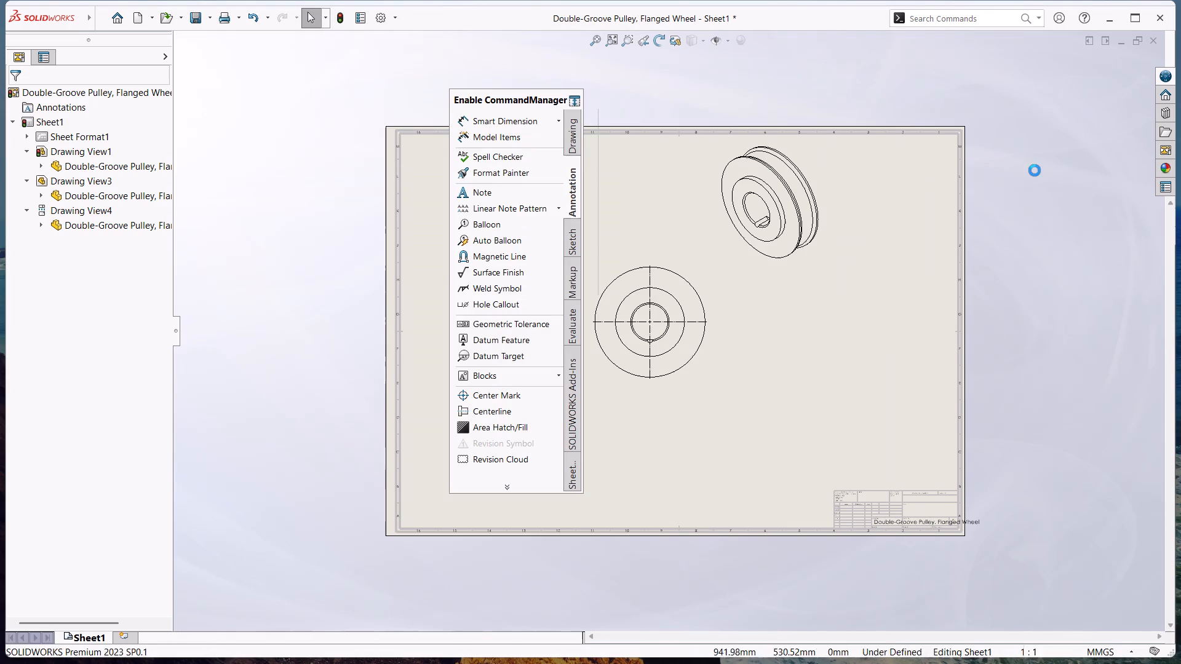
left_click(993, 167)
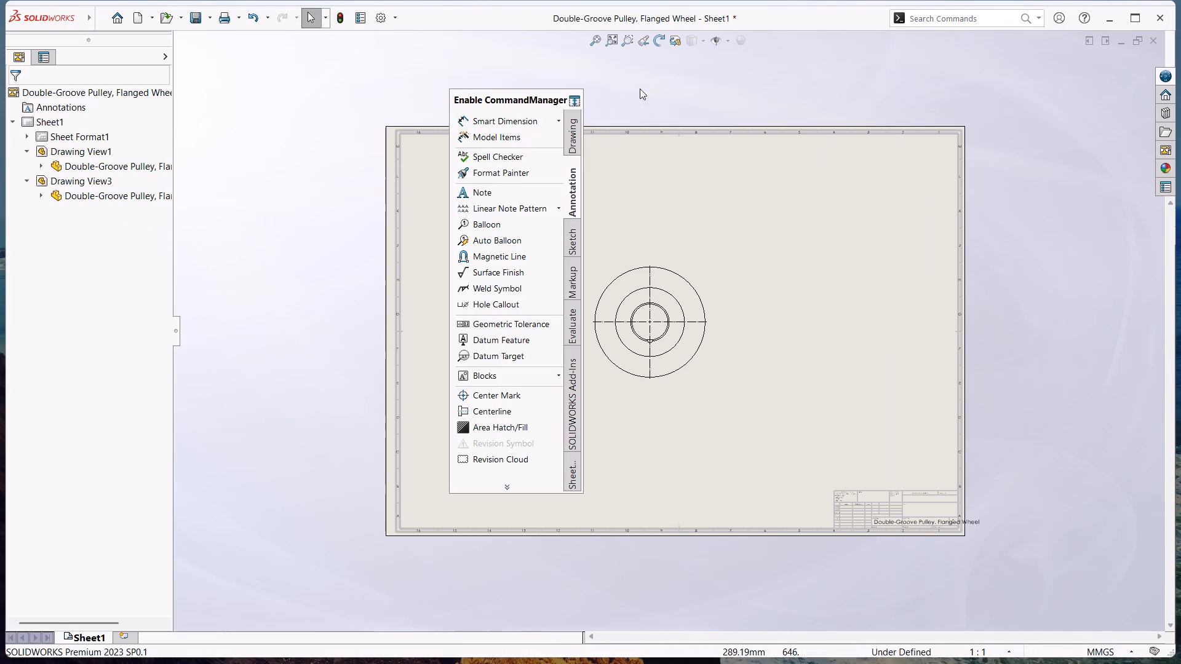
left_click(667, 89)
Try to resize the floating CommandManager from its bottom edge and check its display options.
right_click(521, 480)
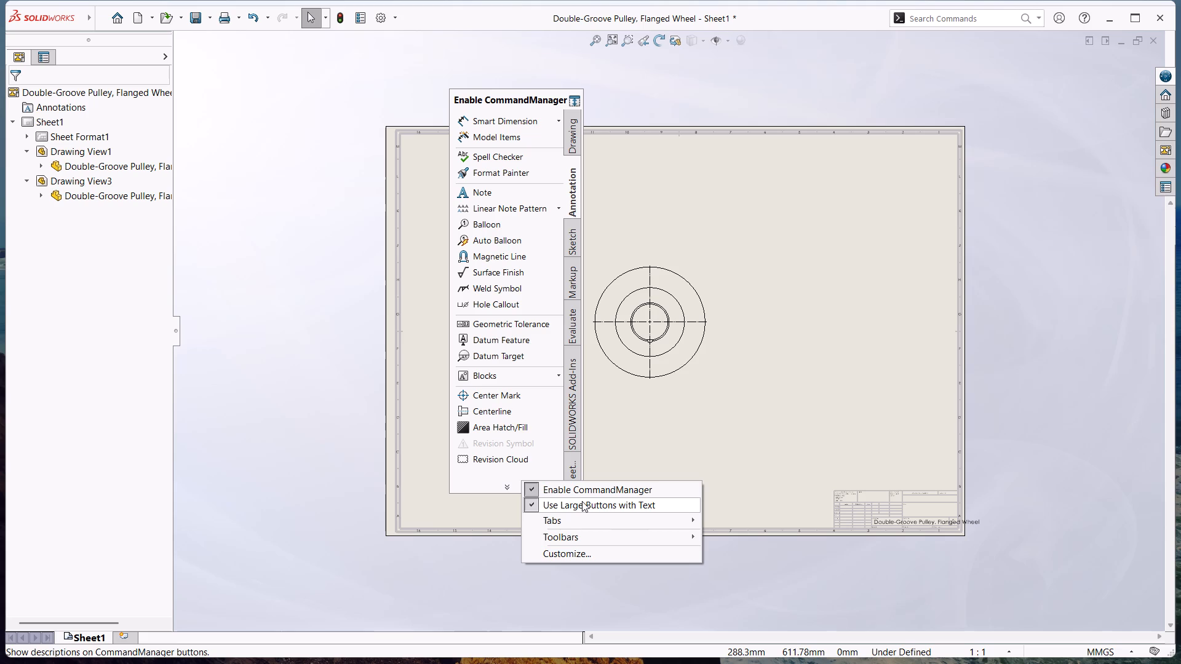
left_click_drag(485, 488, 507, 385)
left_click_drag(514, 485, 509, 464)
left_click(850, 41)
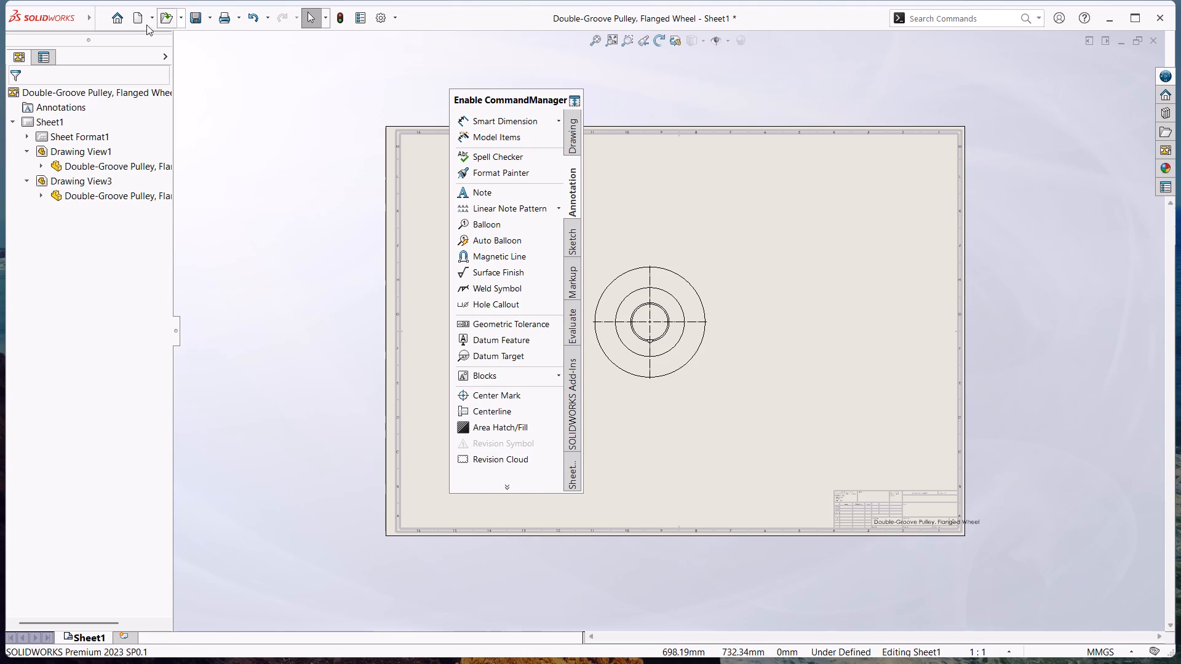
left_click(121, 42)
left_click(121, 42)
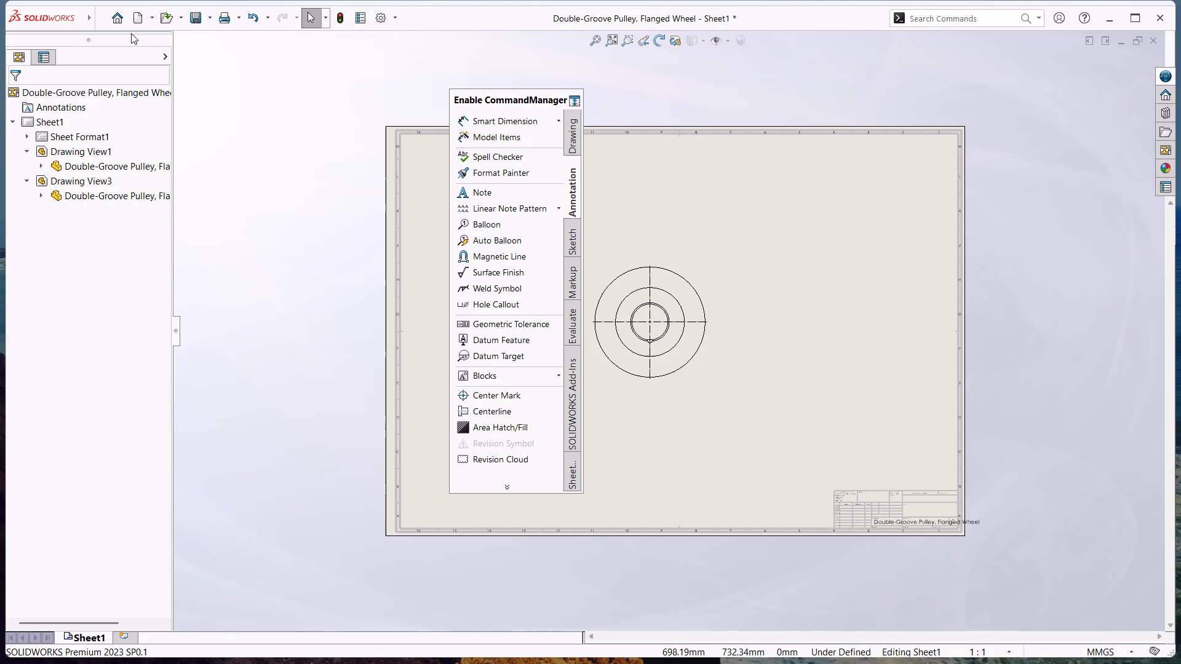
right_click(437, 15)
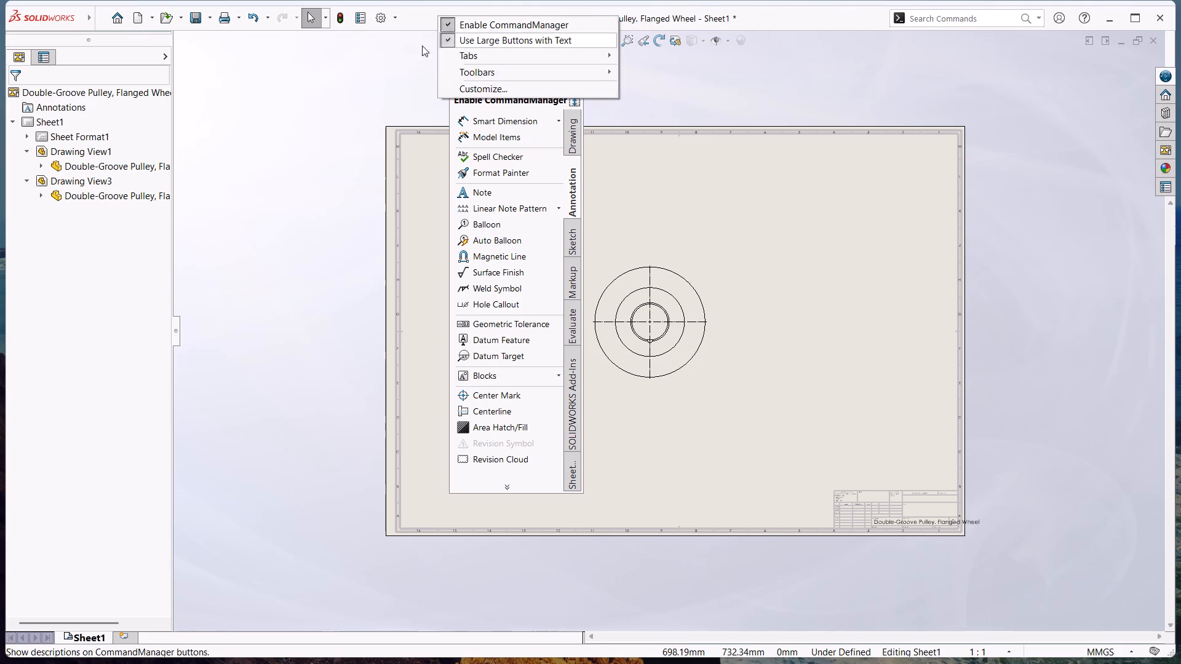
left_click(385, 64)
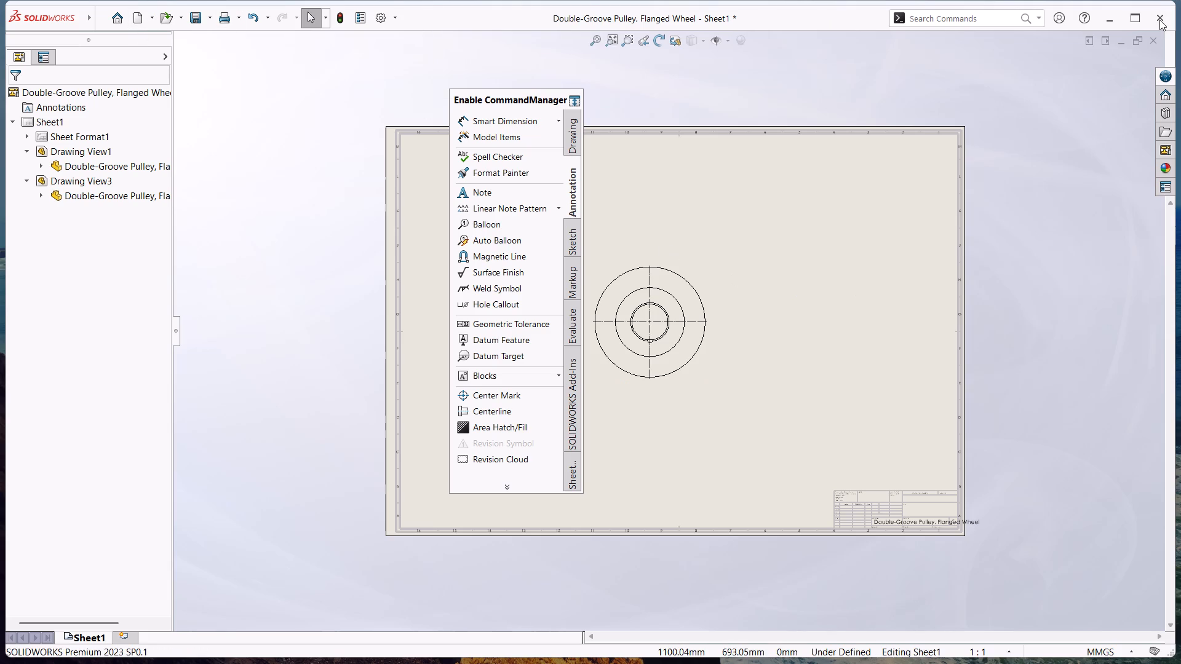
Leave the drawing sheet and return to the pulley part model.
left_click(1159, 18)
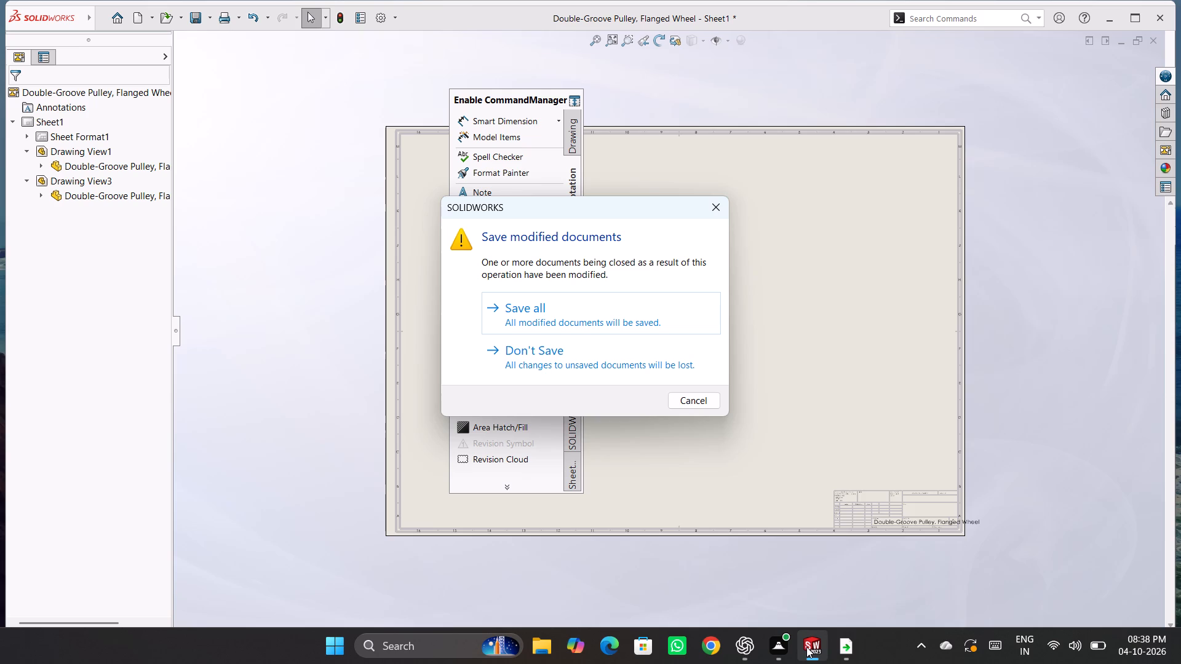
left_click(767, 545)
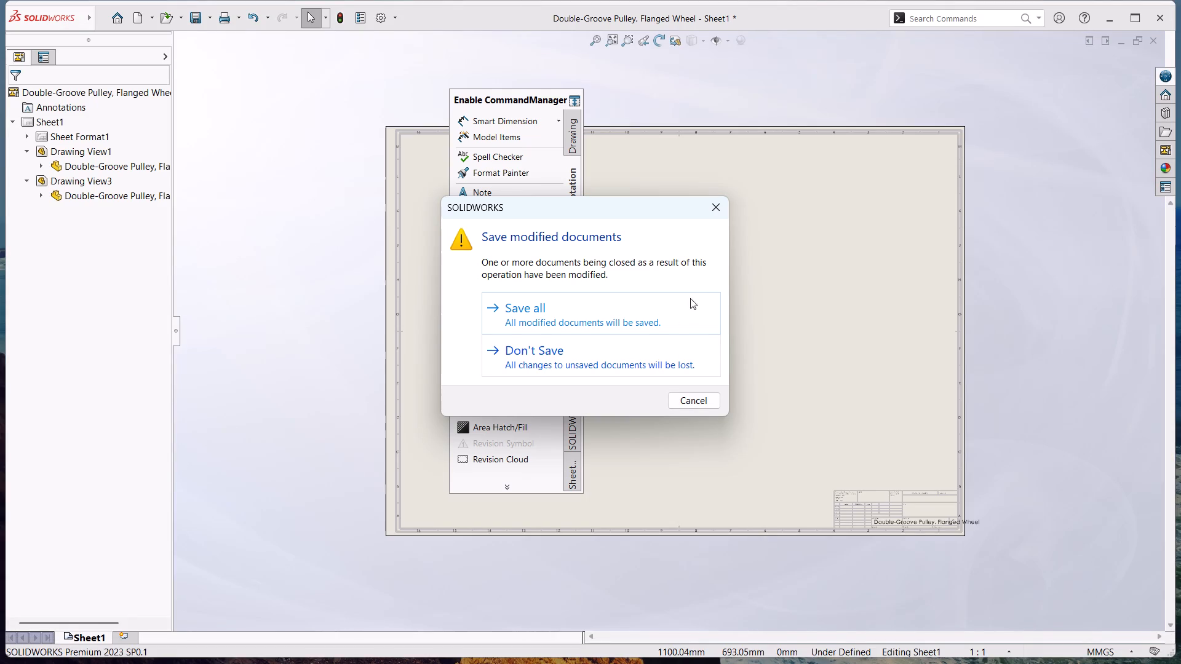
left_click(717, 207)
left_click(775, 119)
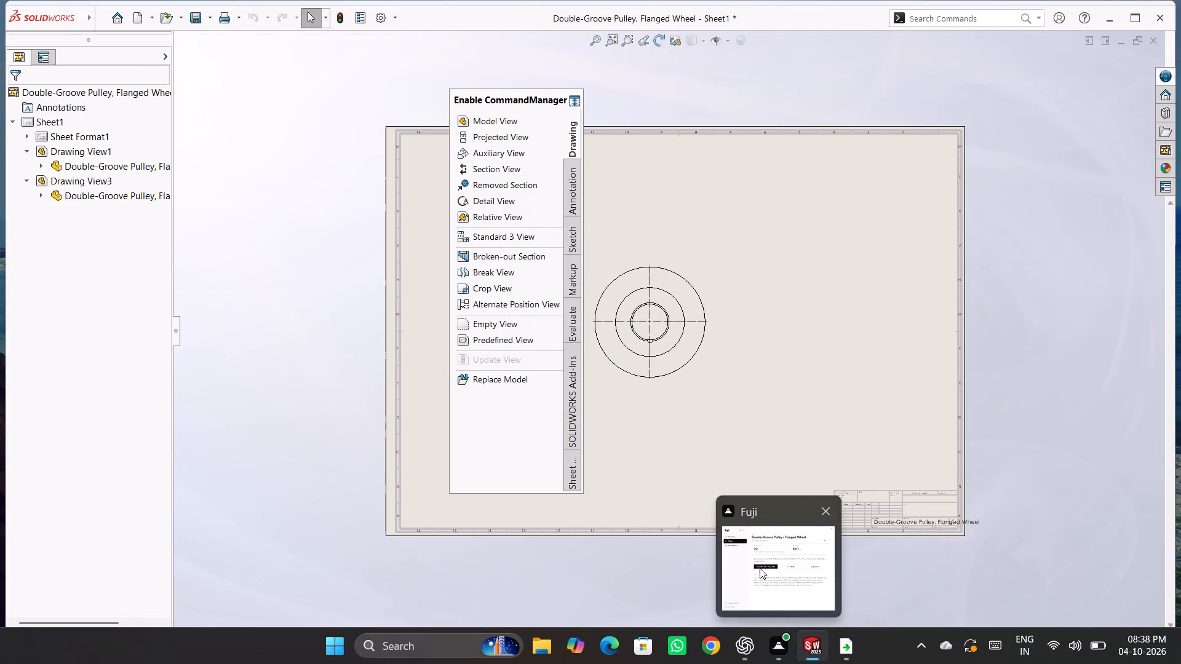
left_click(738, 573)
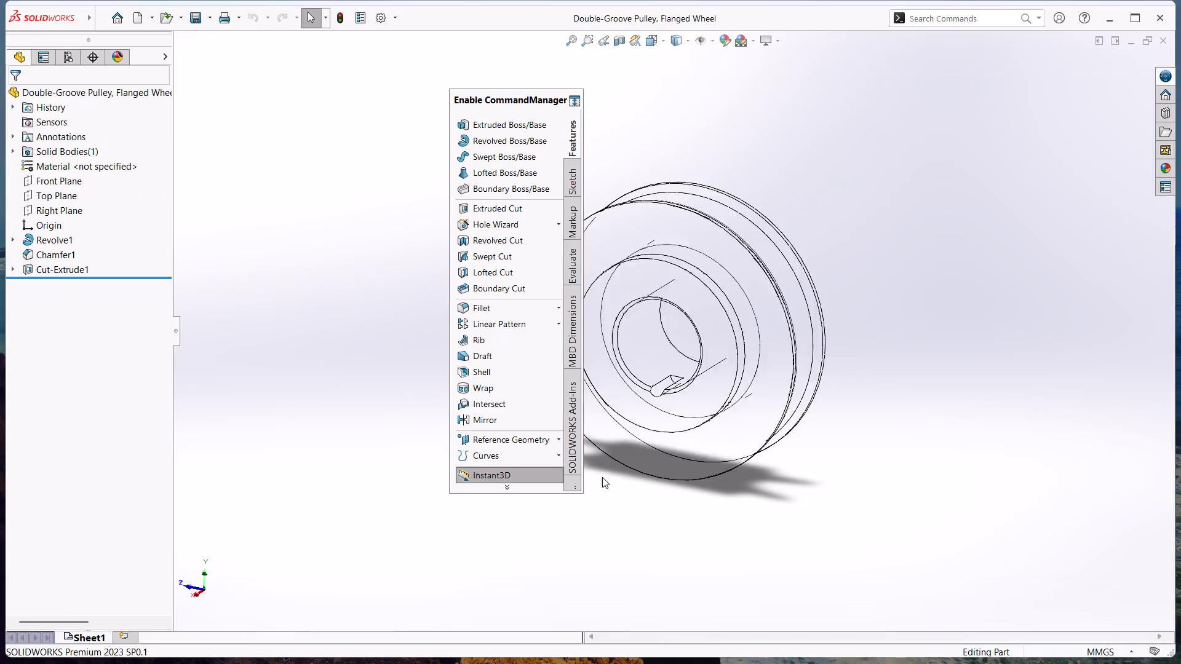
key("ctrl+x")
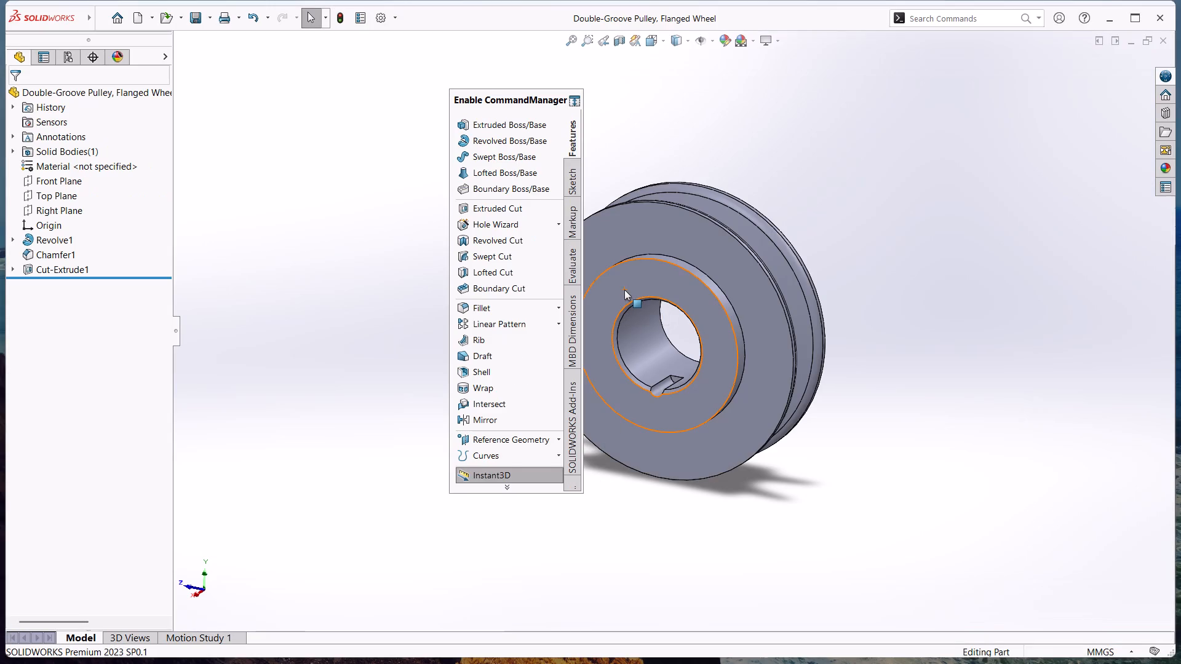
left_click(779, 199)
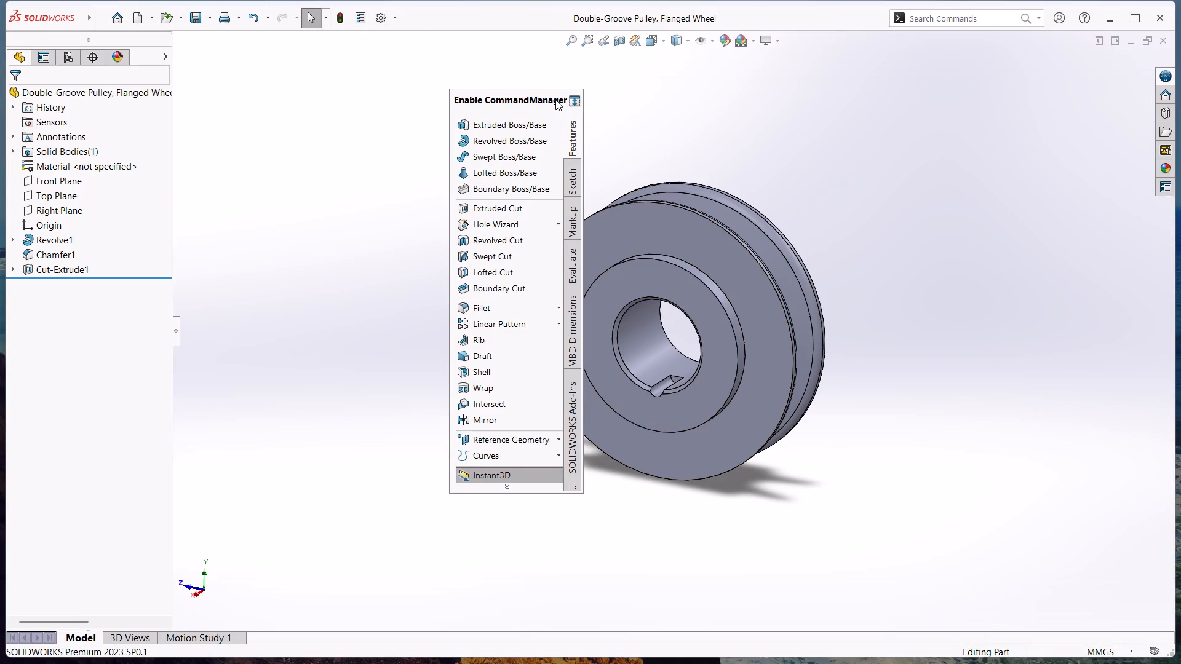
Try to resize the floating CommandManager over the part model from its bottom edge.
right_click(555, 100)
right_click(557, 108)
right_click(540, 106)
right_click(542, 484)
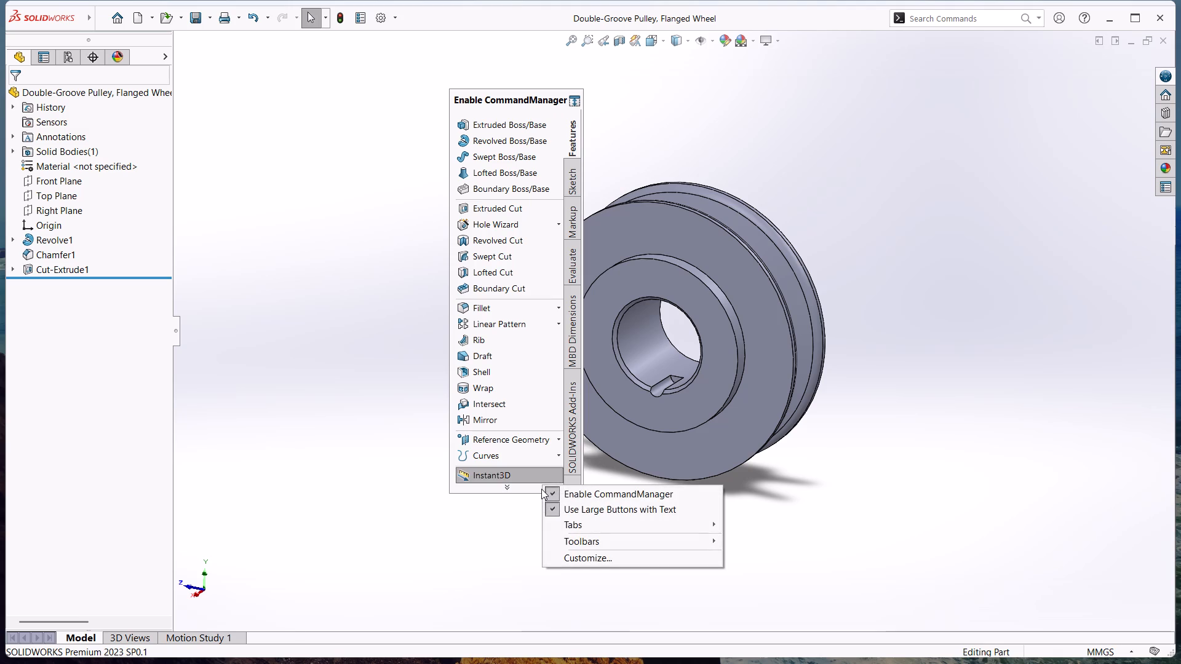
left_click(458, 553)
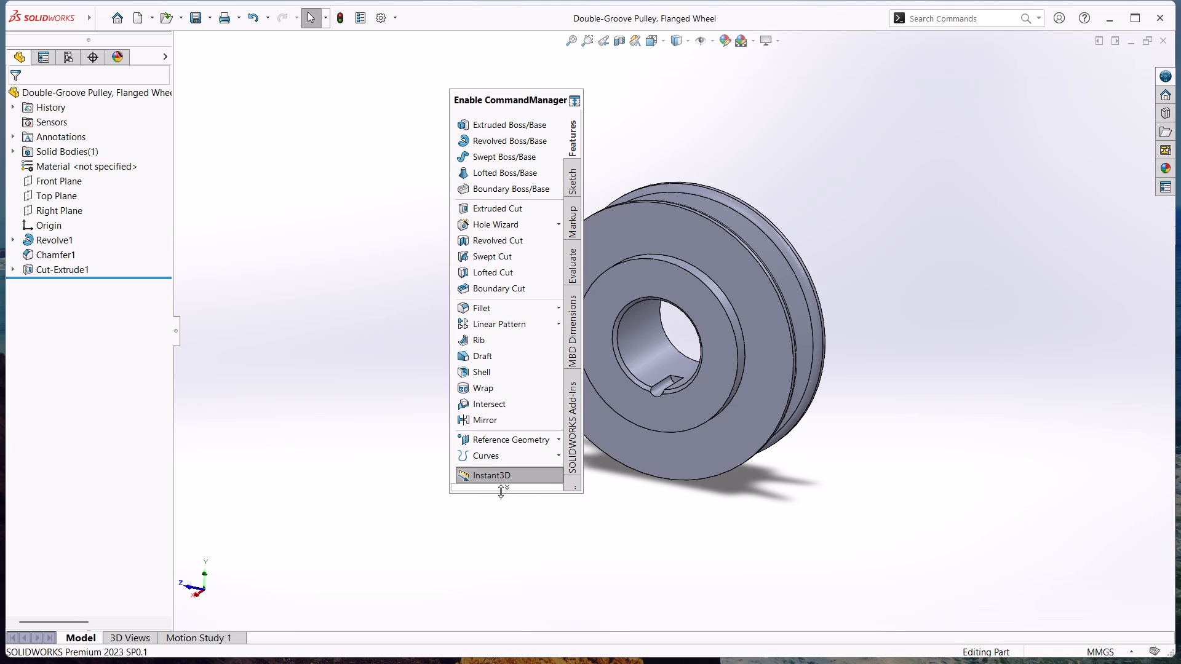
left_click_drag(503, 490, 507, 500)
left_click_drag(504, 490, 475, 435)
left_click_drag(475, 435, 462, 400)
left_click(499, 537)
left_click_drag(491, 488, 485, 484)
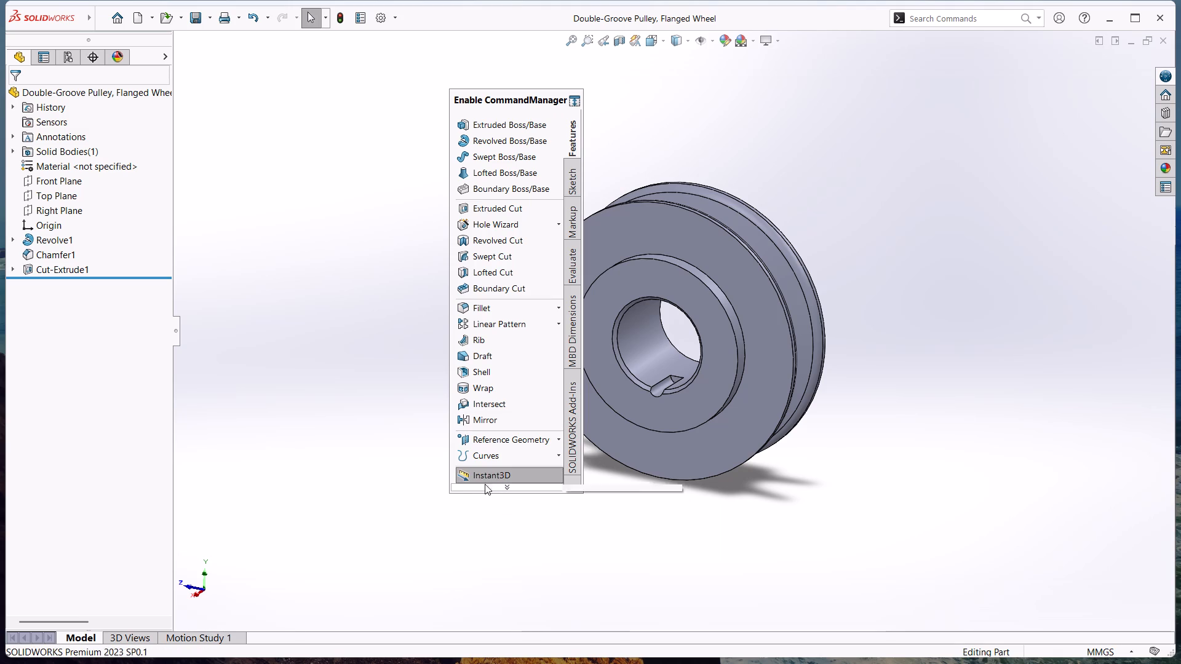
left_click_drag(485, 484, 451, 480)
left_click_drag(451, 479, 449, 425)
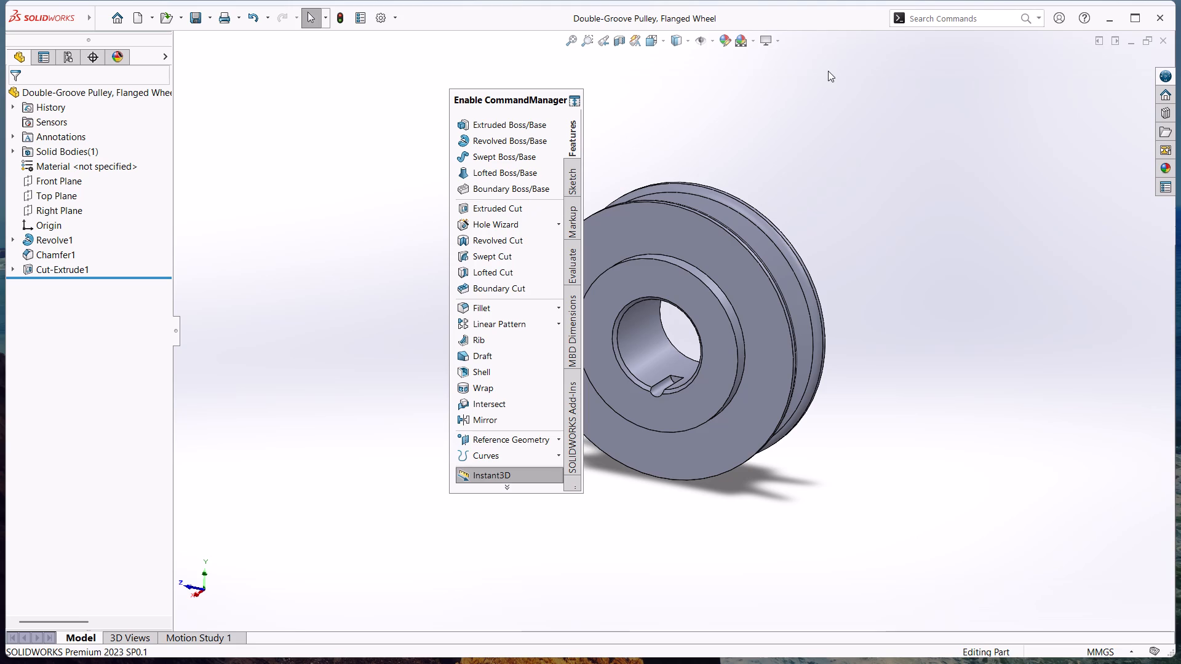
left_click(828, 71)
Turn off the CommandManager display in the part window.
right_click(560, 97)
right_click(560, 96)
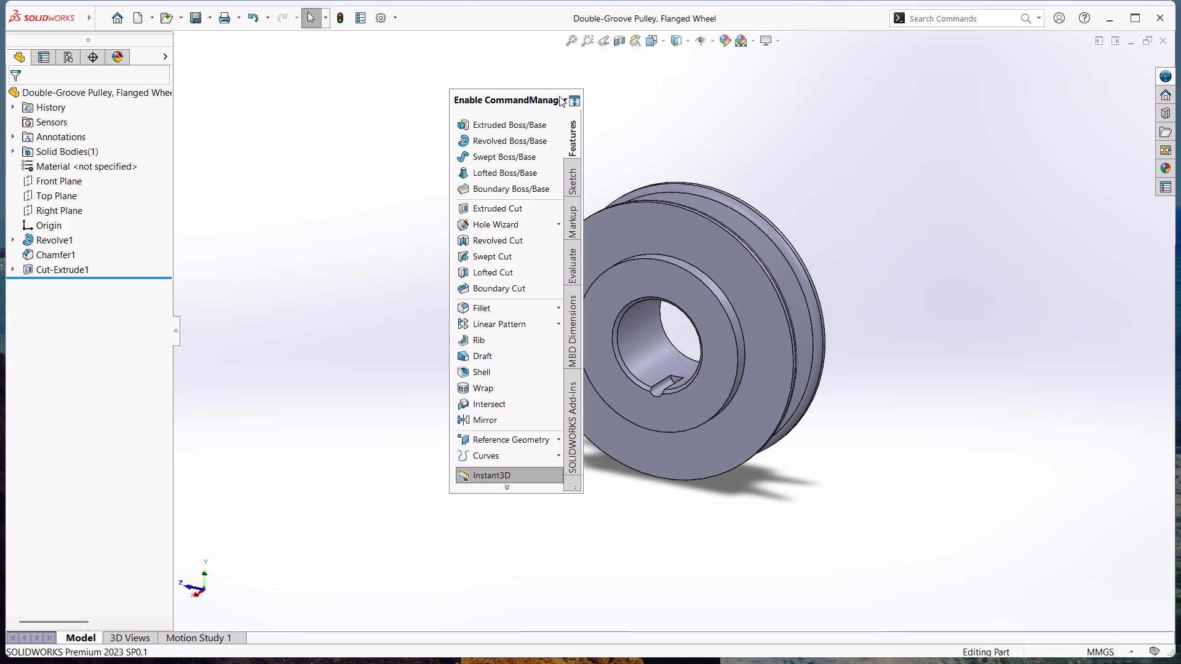
right_click(553, 103)
right_click(536, 119)
right_click(534, 105)
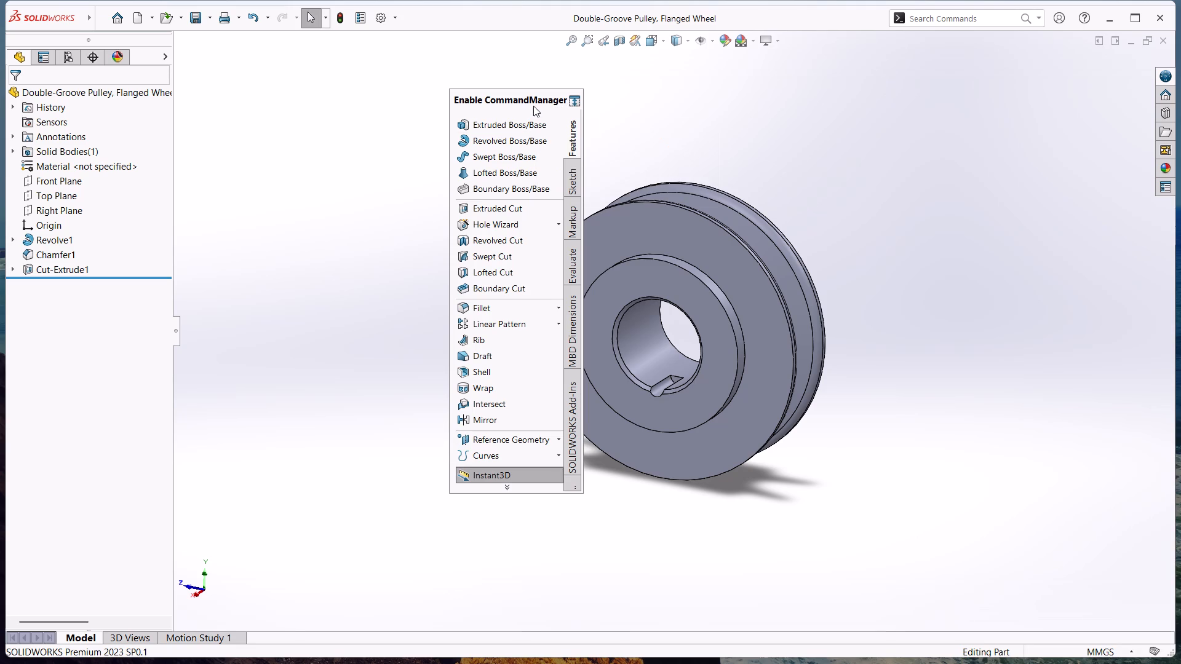
right_click(533, 109)
right_click(535, 113)
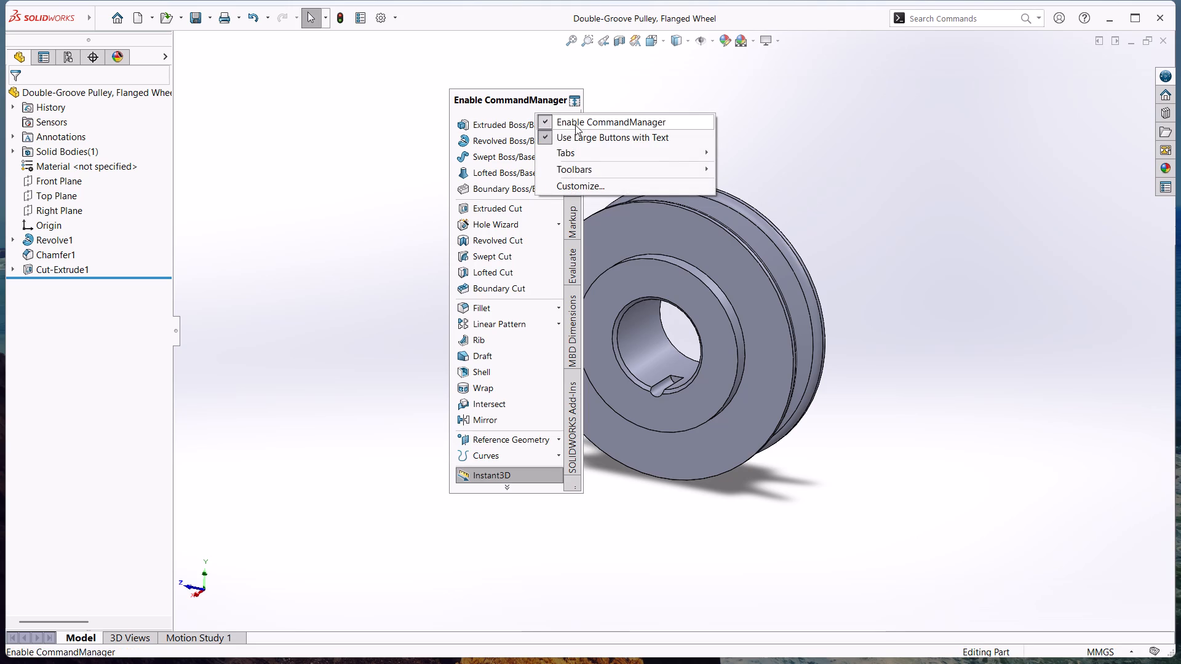
left_click(575, 125)
right_click(469, 124)
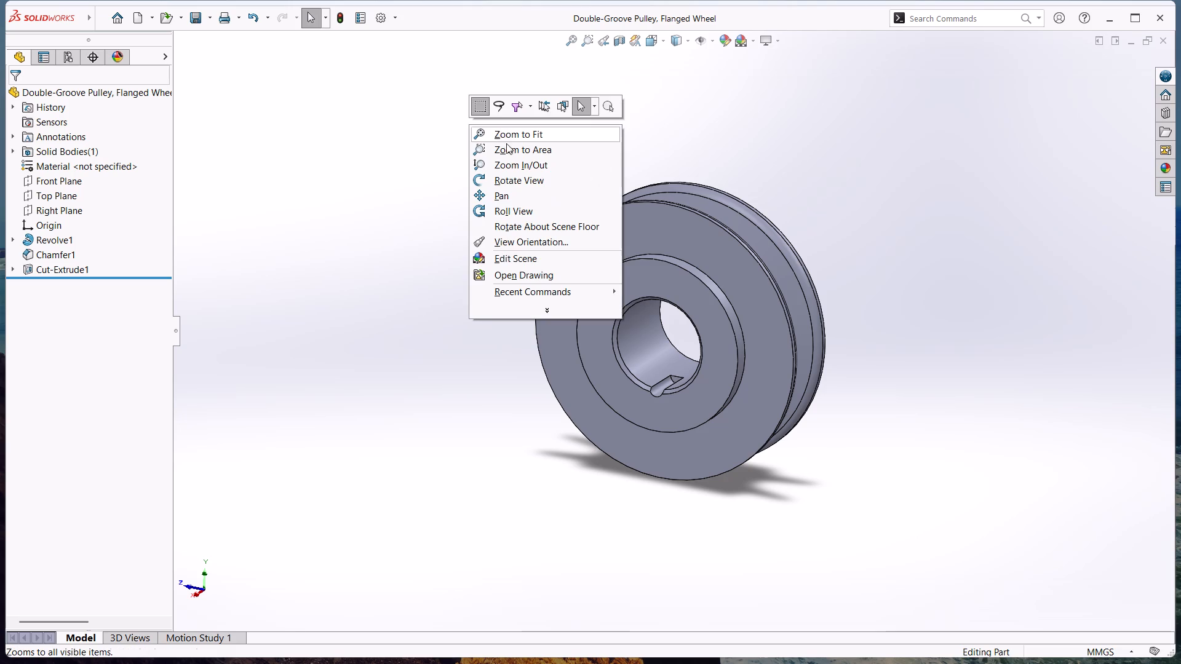
left_click(380, 258)
Undo the pulley's keyway cut and the last diameter change on its small keyway sketch circle.
key("ctrl+z")
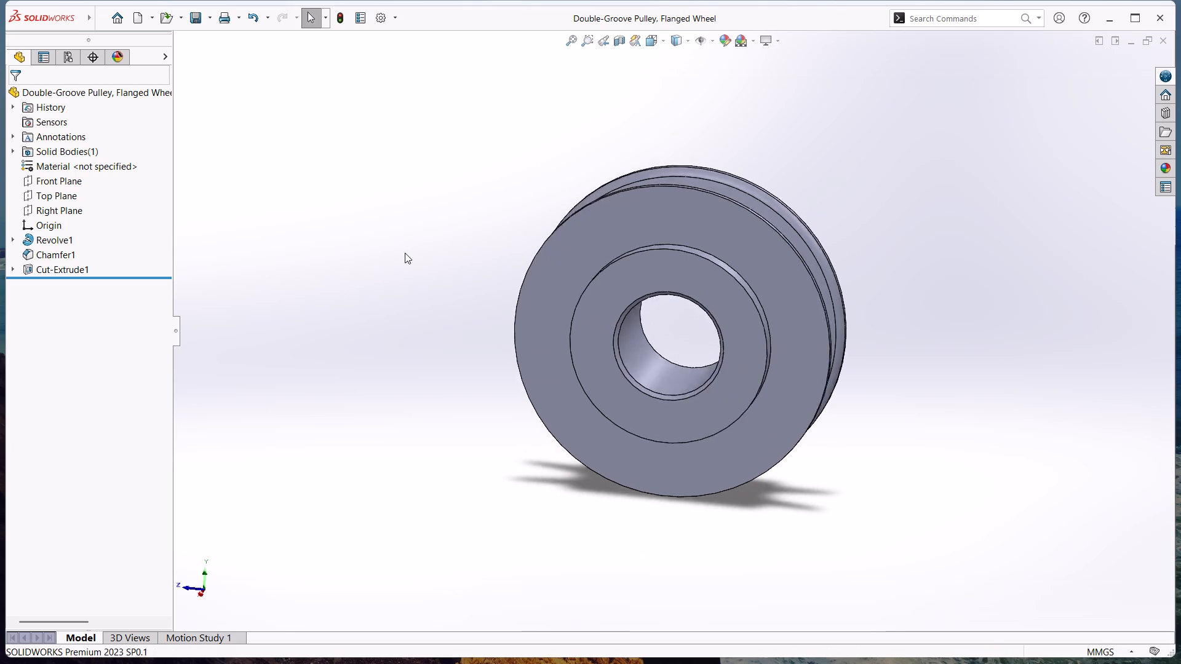
key("ctrl+z")
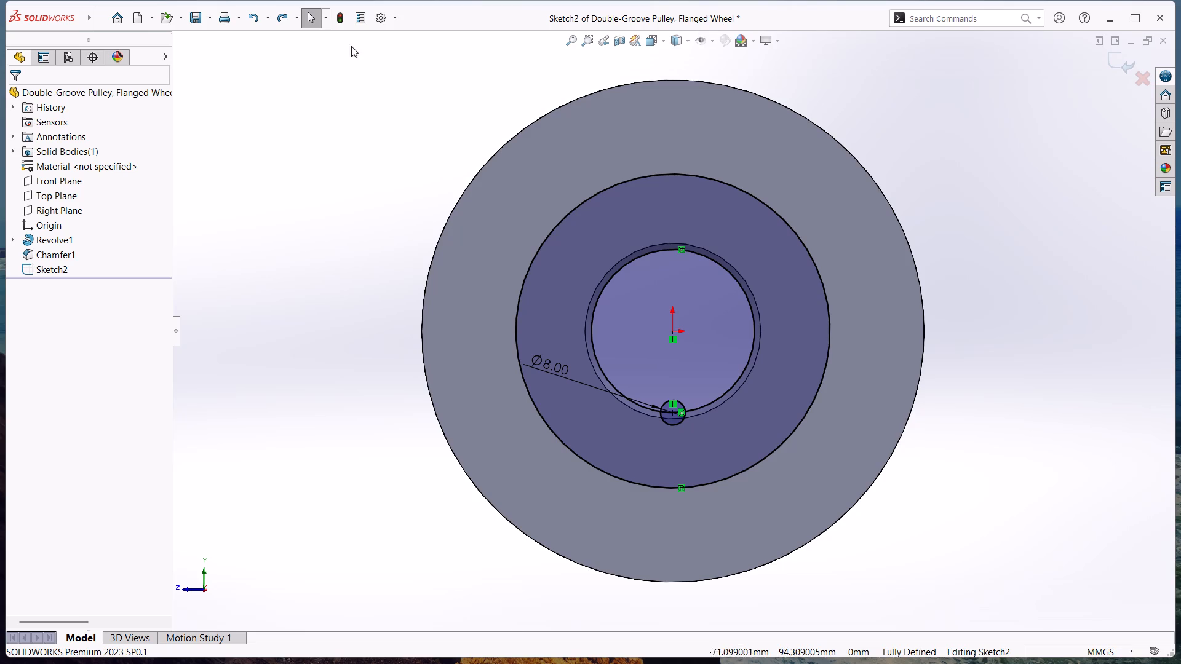
left_click_drag(127, 37, 127, 49)
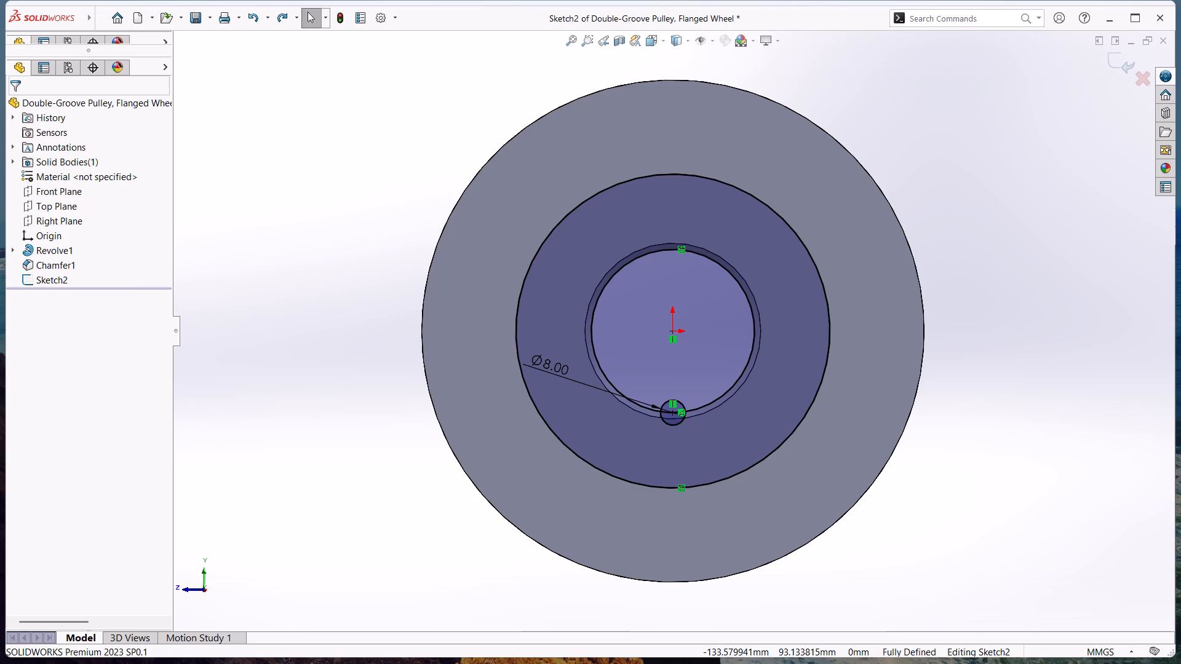
key("ctrl+z")
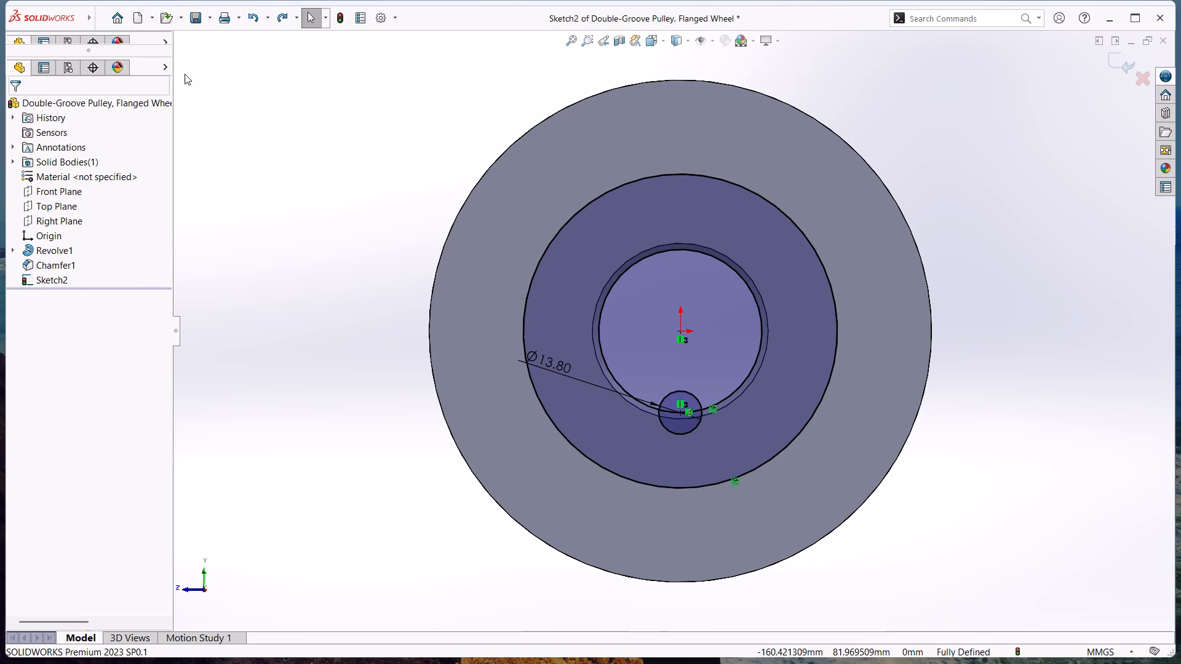
Close the program from the pulley part window.
left_click(1156, 15)
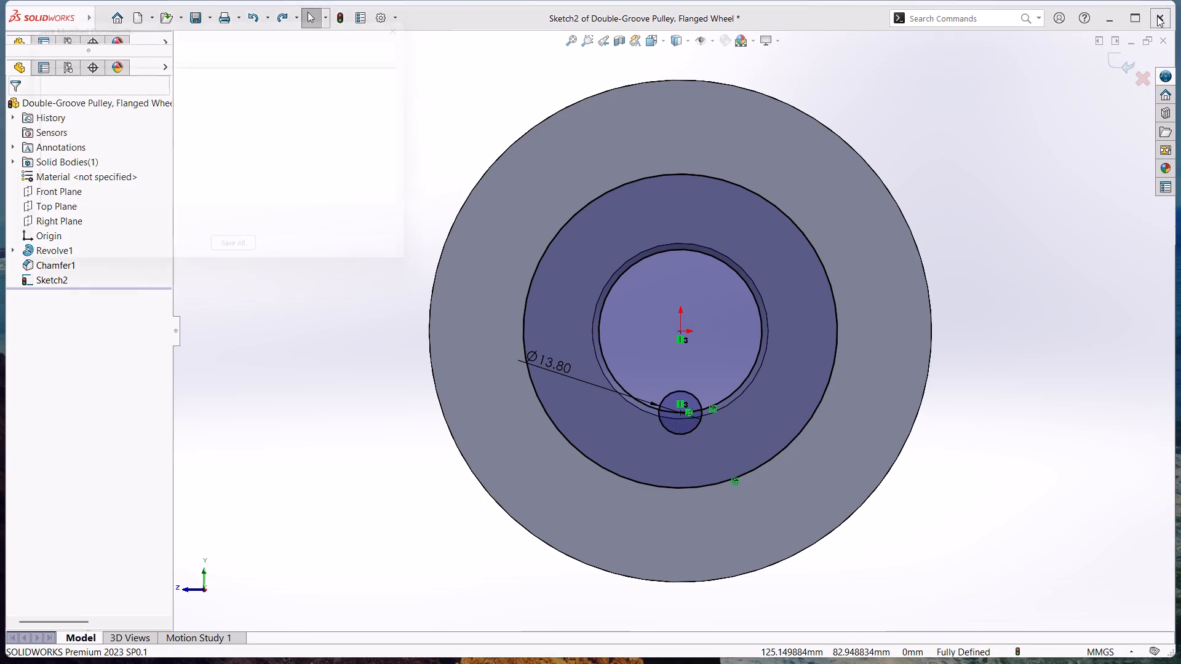
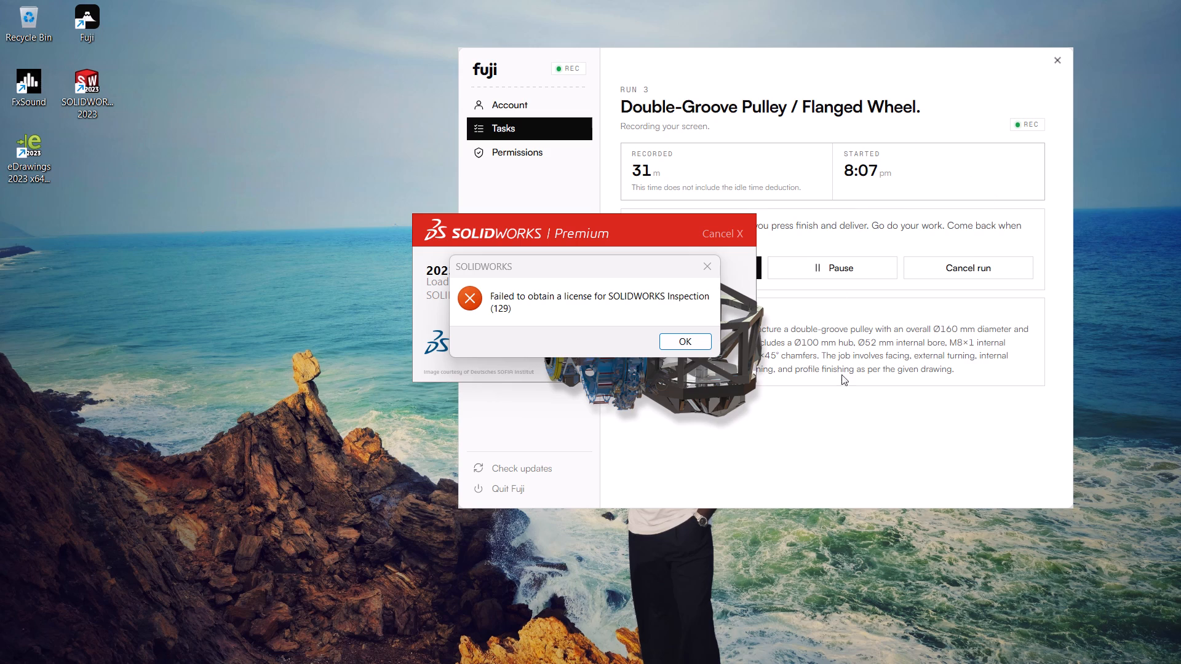
Dismiss the startup licence errors and reopen the Double-Groove Pulley, Flanged Wheel part from the recent documents.
left_click(679, 337)
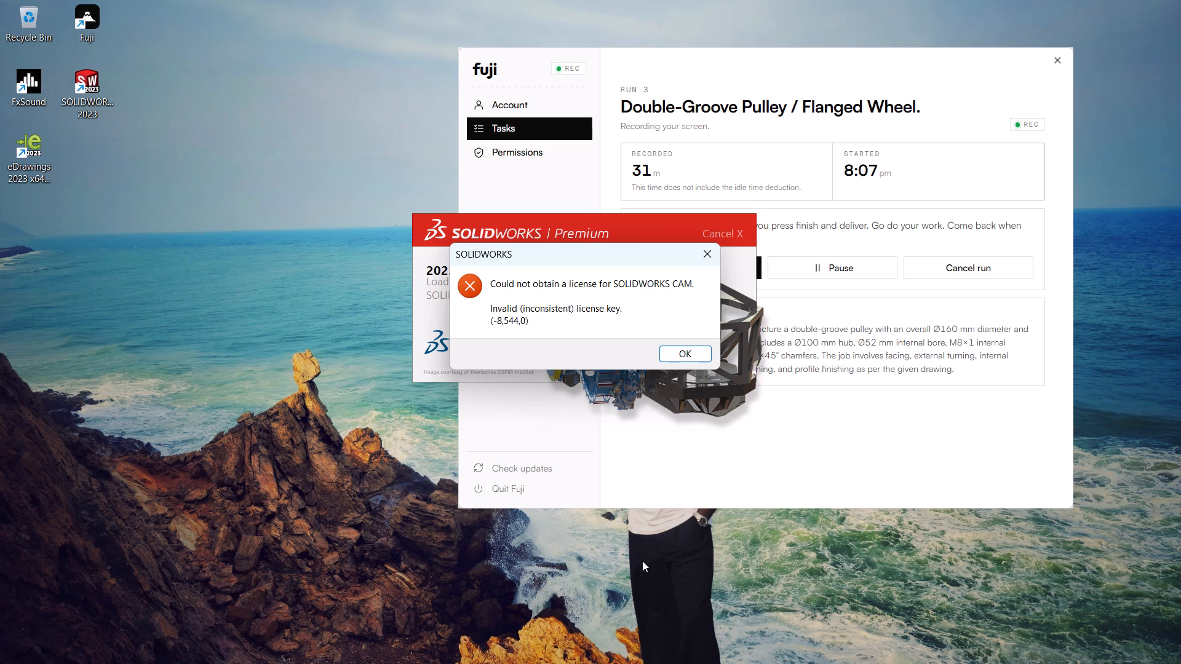
left_click(685, 353)
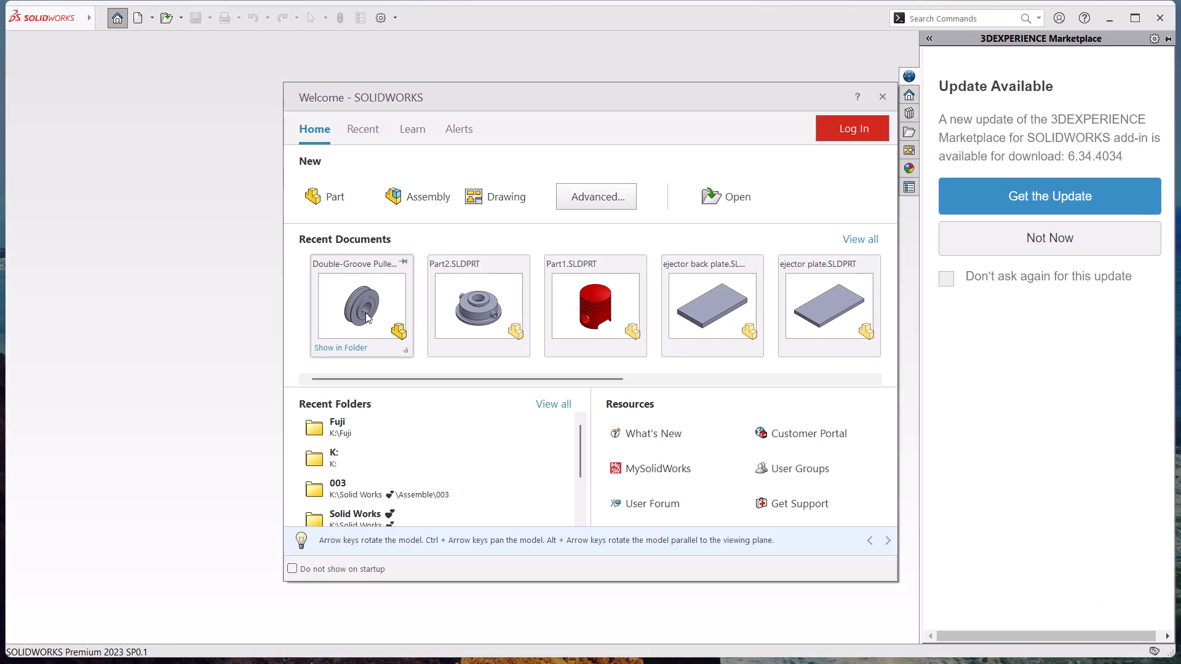
double_click(365, 312)
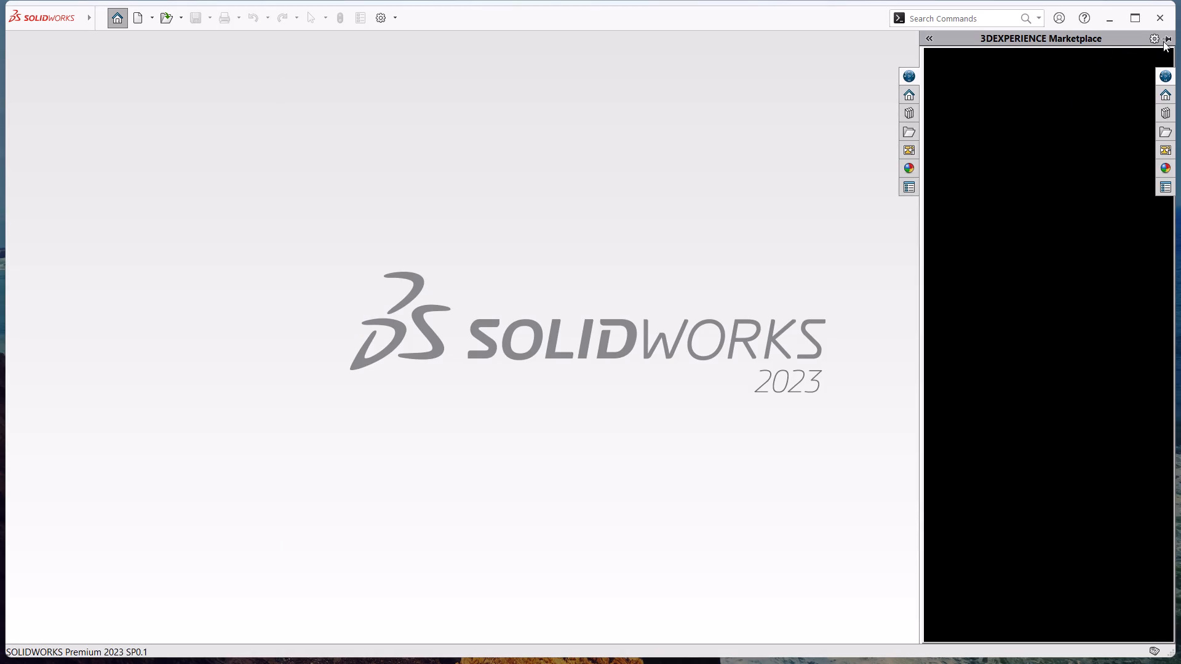
left_click(570, 227)
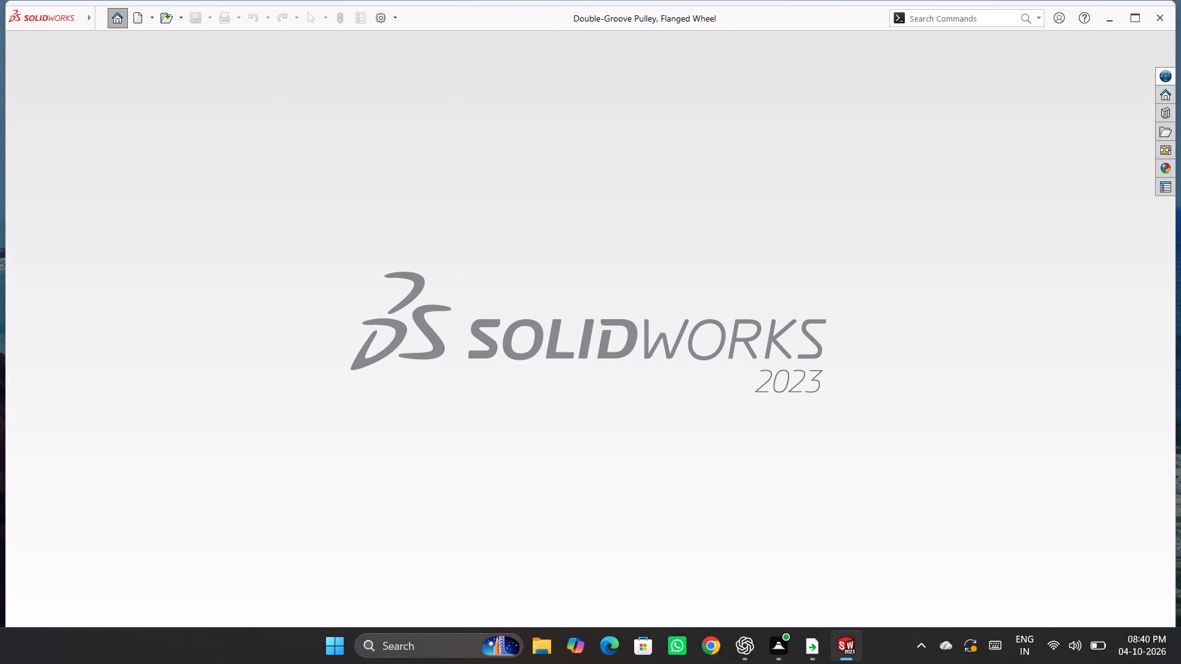